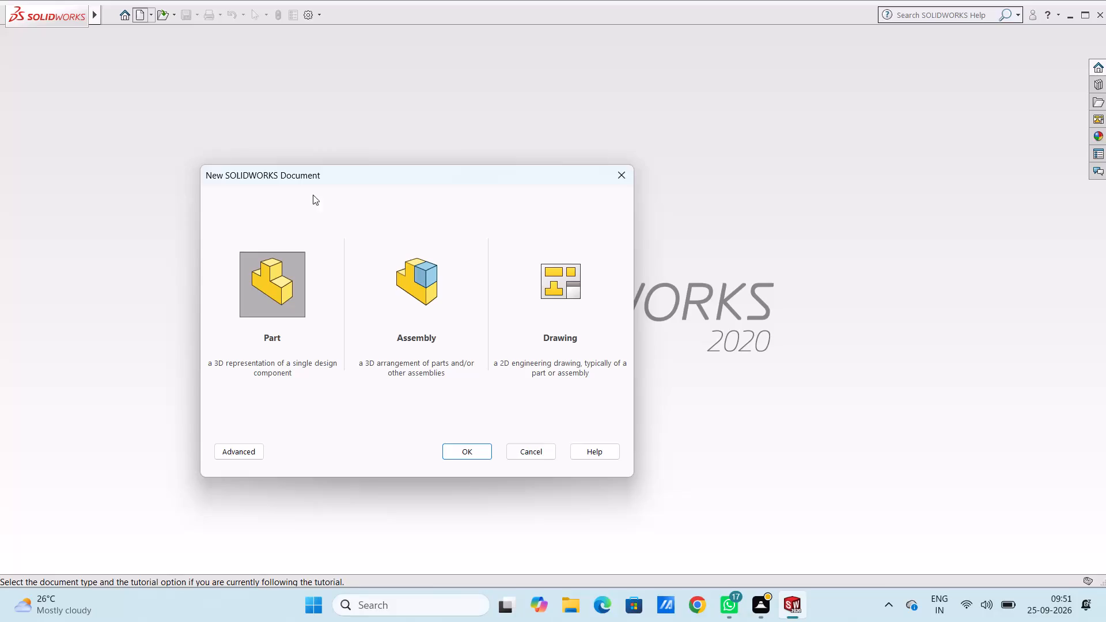
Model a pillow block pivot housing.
Create a new part document.
left_click(462, 449)
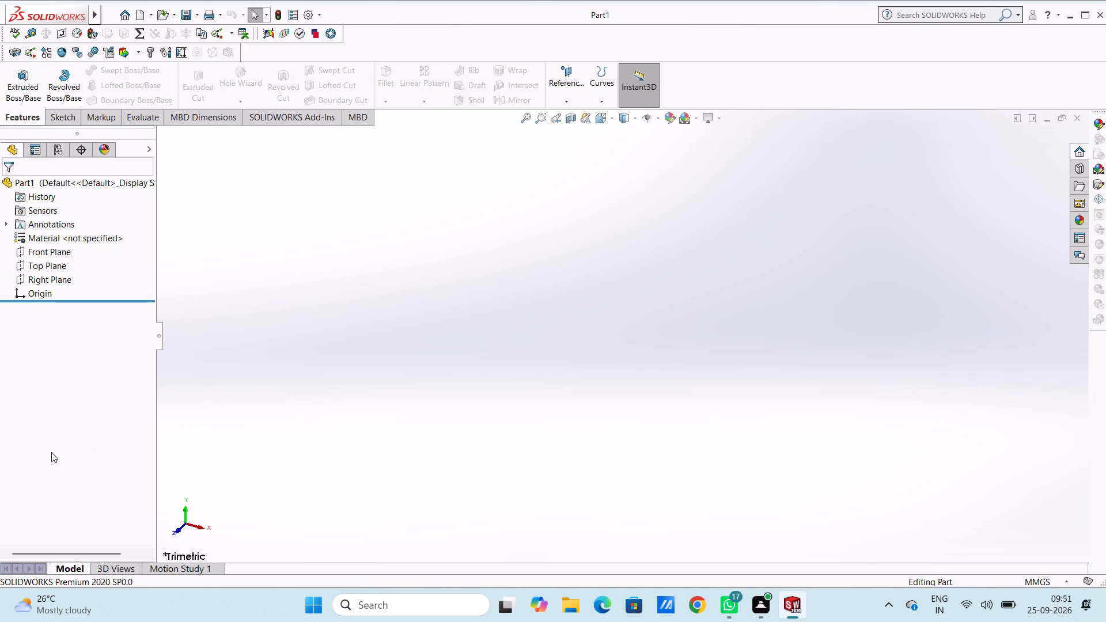
Start a sketch on the Top Plane.
left_click(56, 266)
left_click(69, 245)
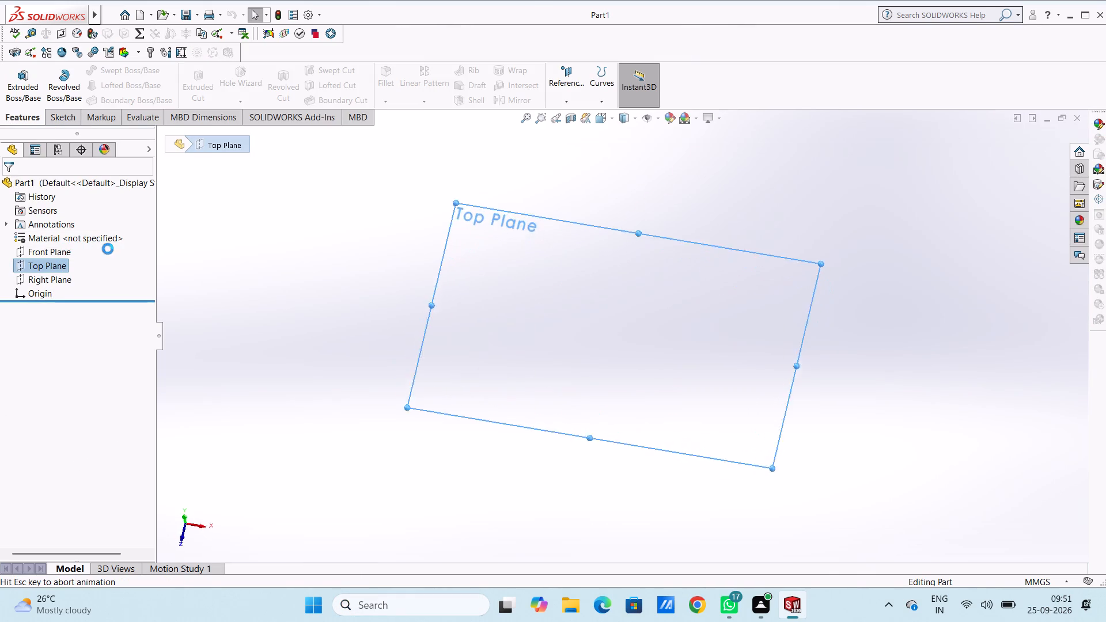
left_click(302, 250)
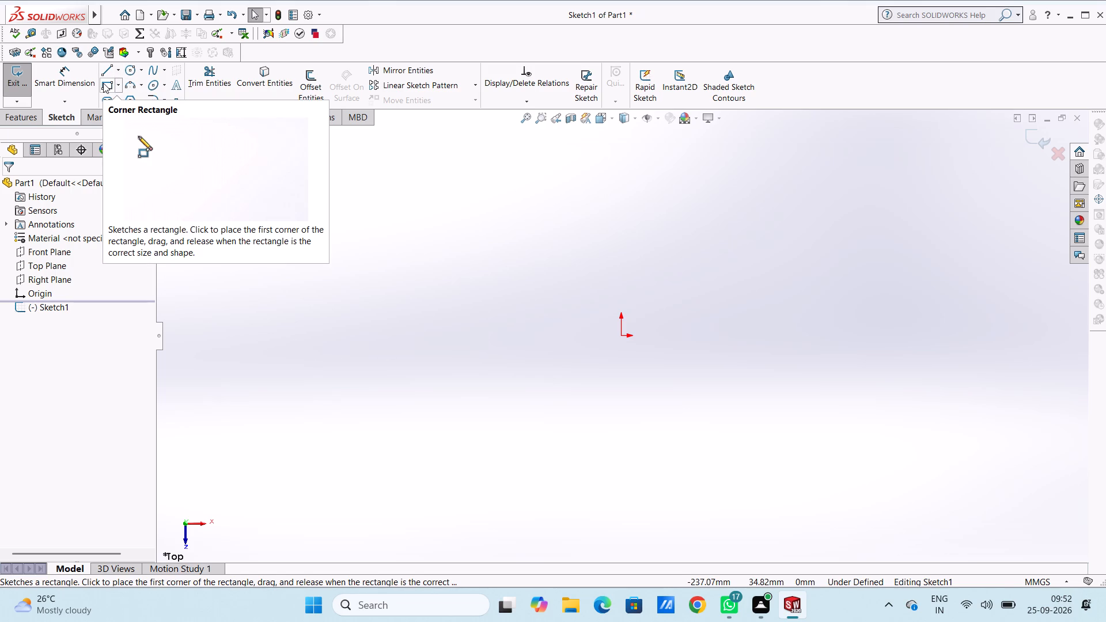
Sketch two concentric circles of radius 12 mm and 5 mm, centred up and left of the origin at about (-46, 32) mm.
left_click(104, 69)
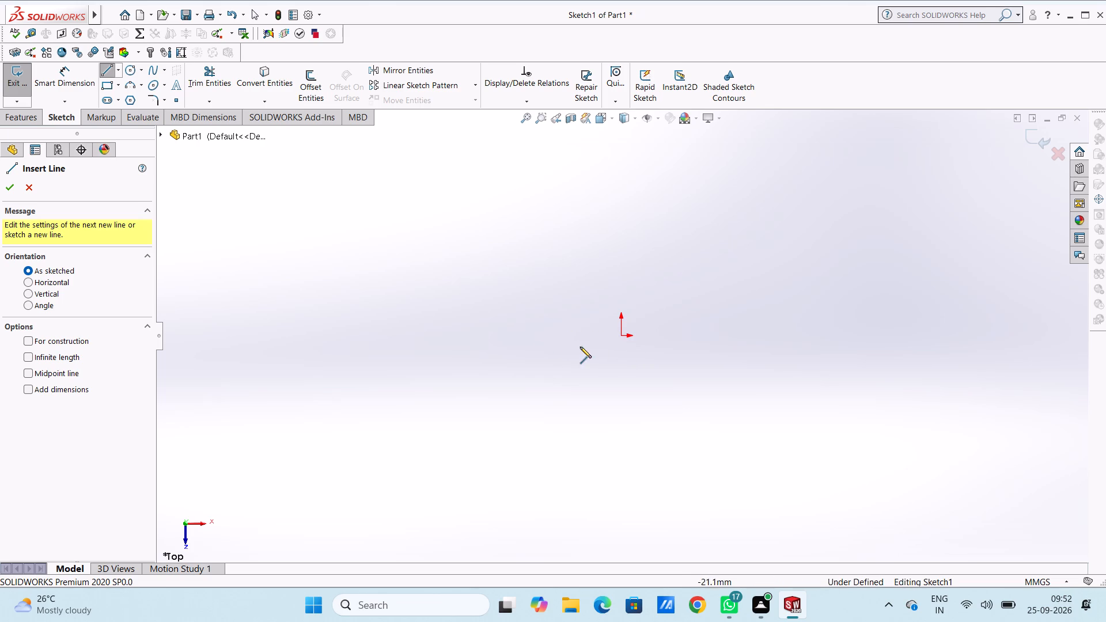
left_click(129, 70)
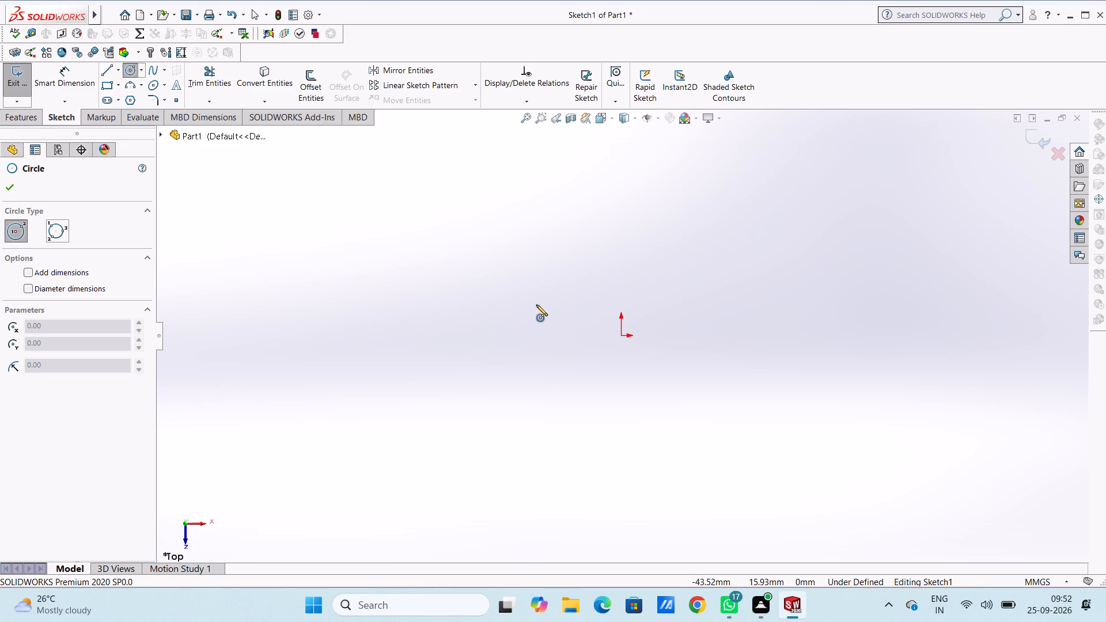
left_click(531, 273)
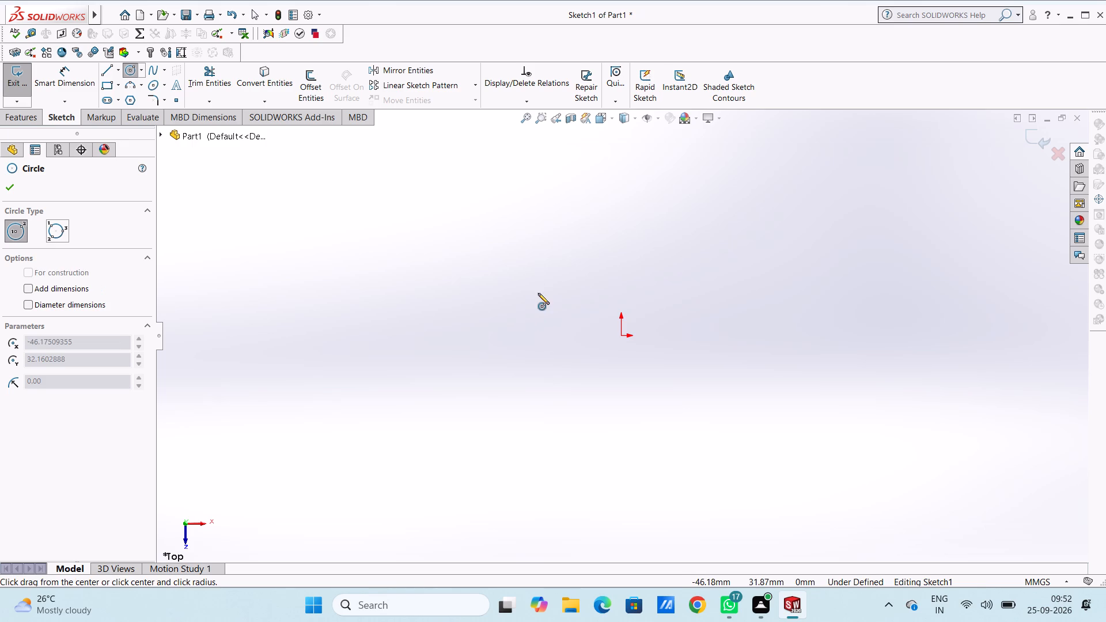
type("12")
key("Return")
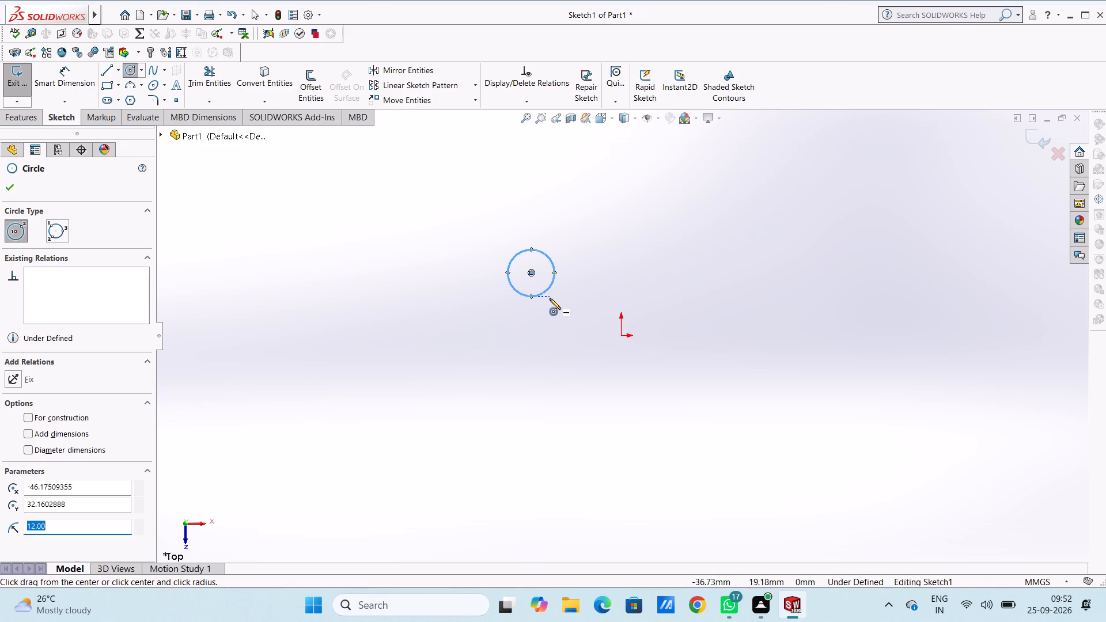
left_click(531, 271)
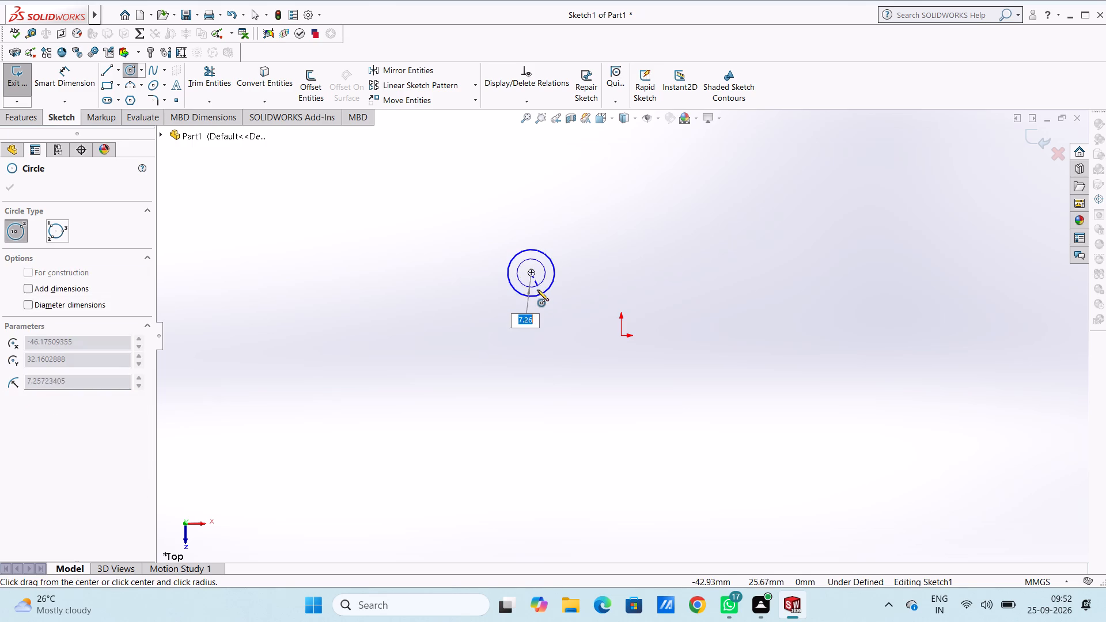
key("5")
key("Return")
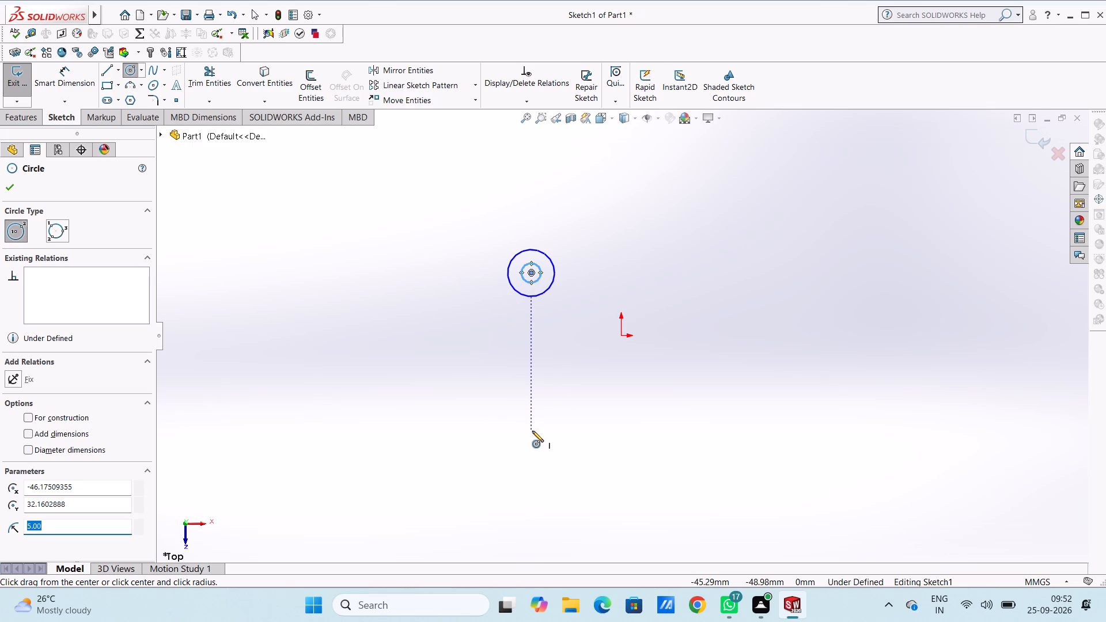
Sketch concentric circles of radius 5 mm and 12 mm directly below the first pair, centred at about (-46, -35) mm.
left_click(533, 404)
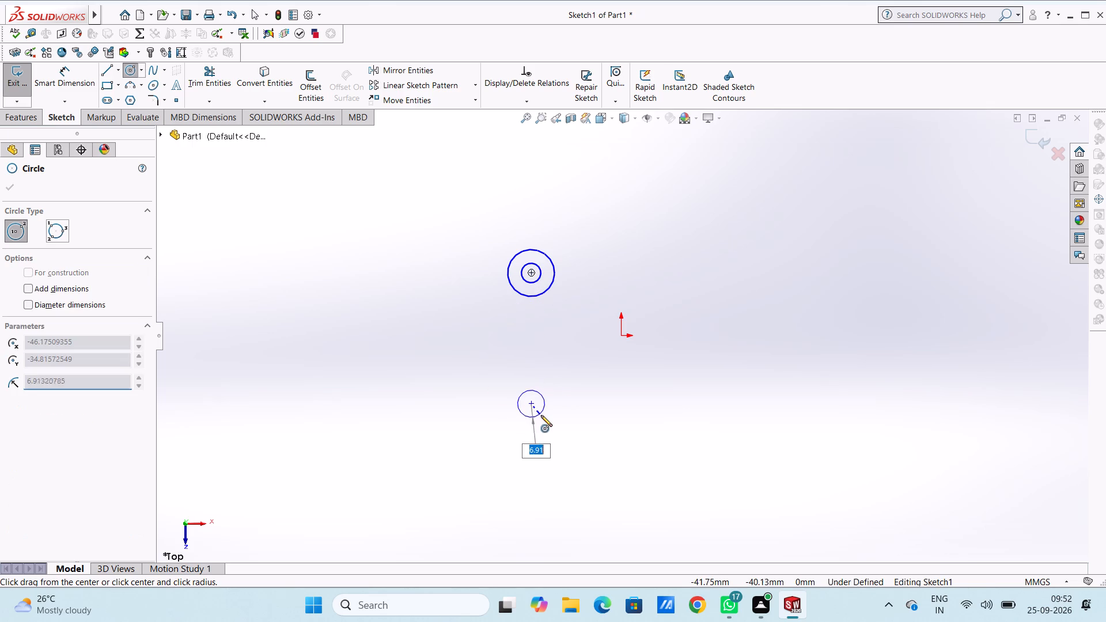
key("5")
key("Return")
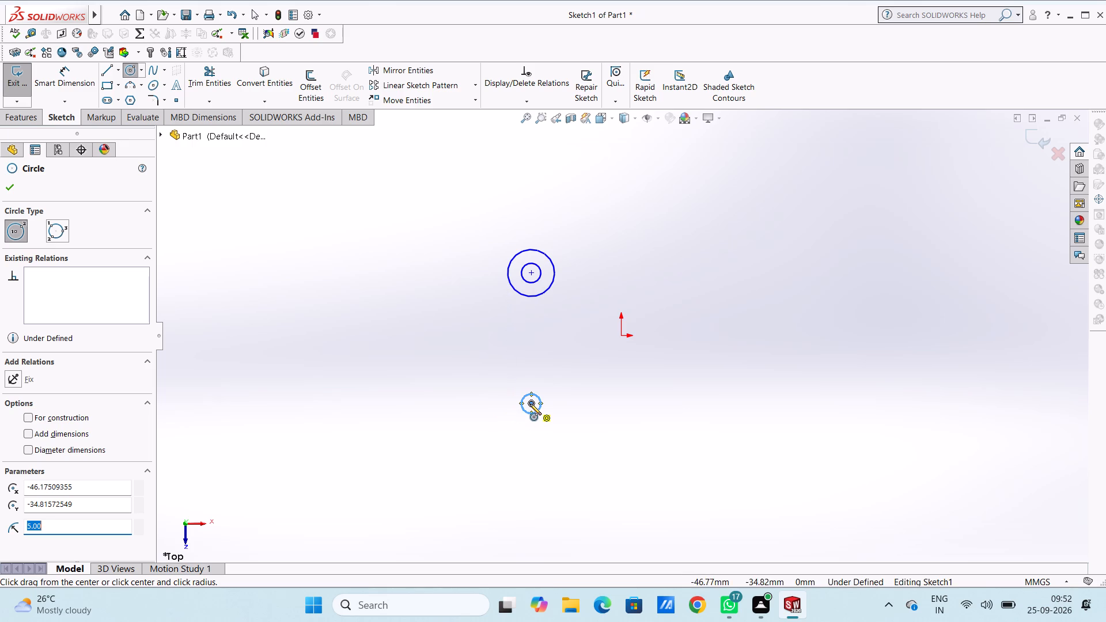
left_click(530, 404)
type("12")
key("Return")
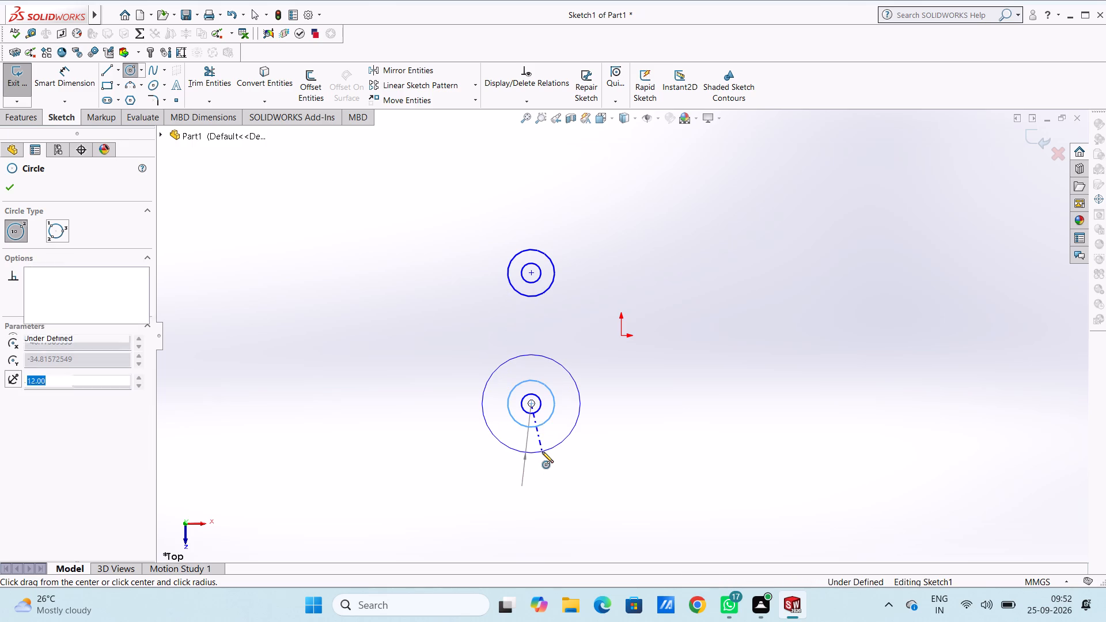
Sketch concentric circles of radius 12 mm and 5 mm level with the upper-left pair, centred at about (54, 32) mm.
left_click(726, 271)
type("12")
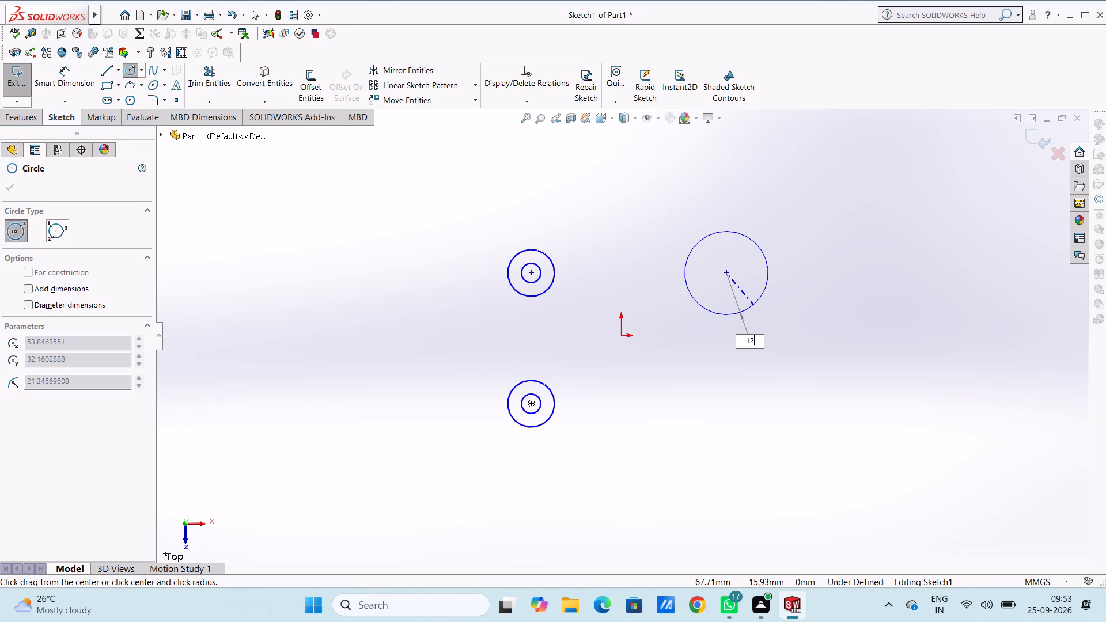
key("Return")
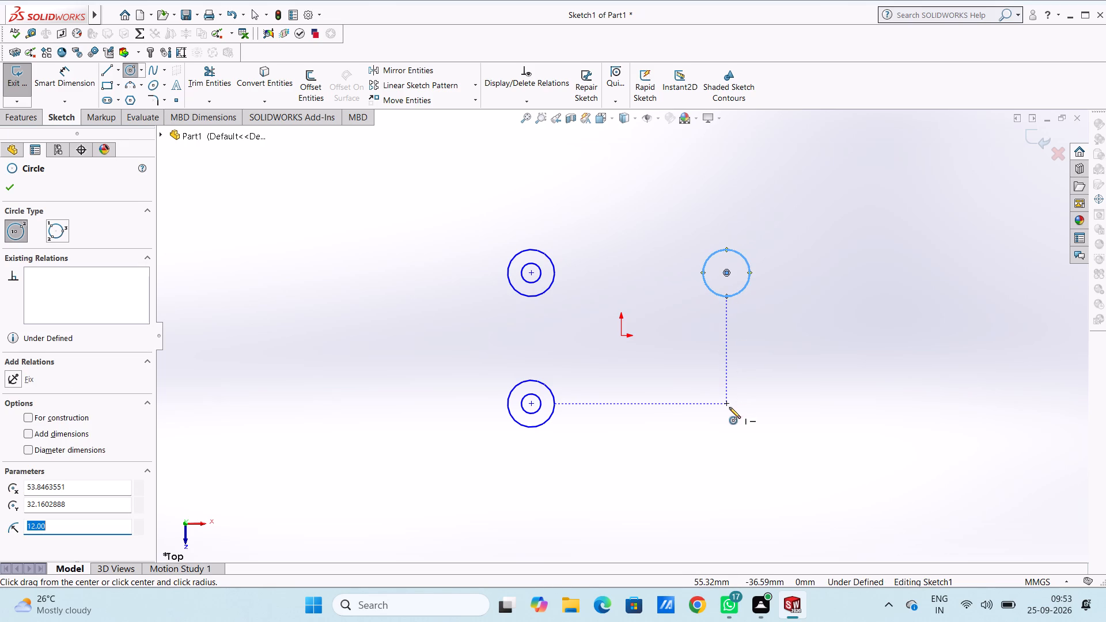
left_click(727, 271)
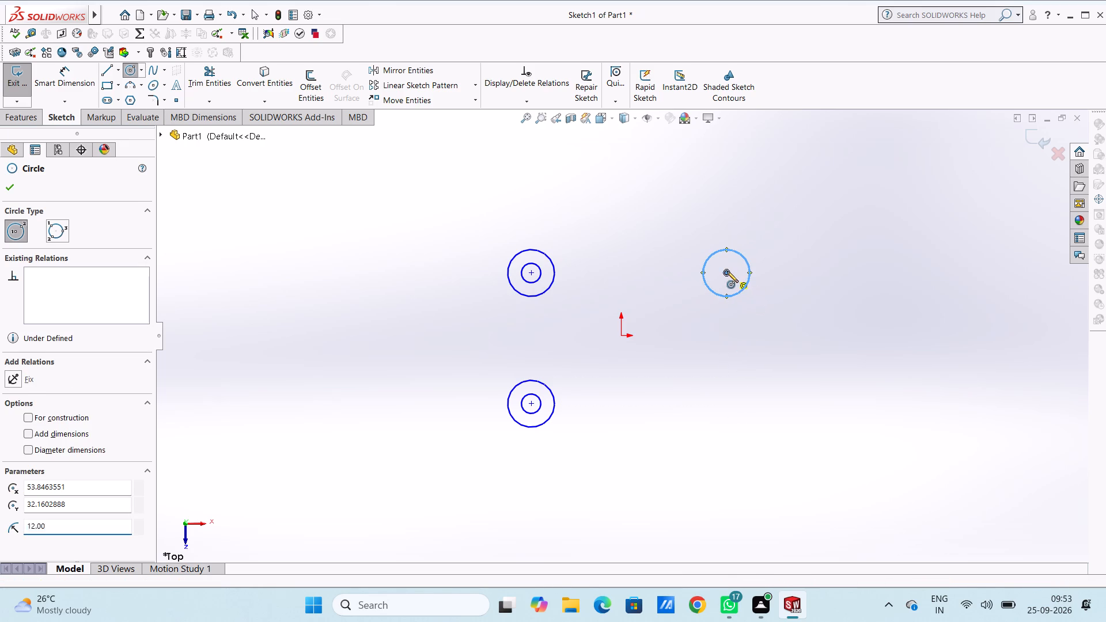
key("5")
key("Return")
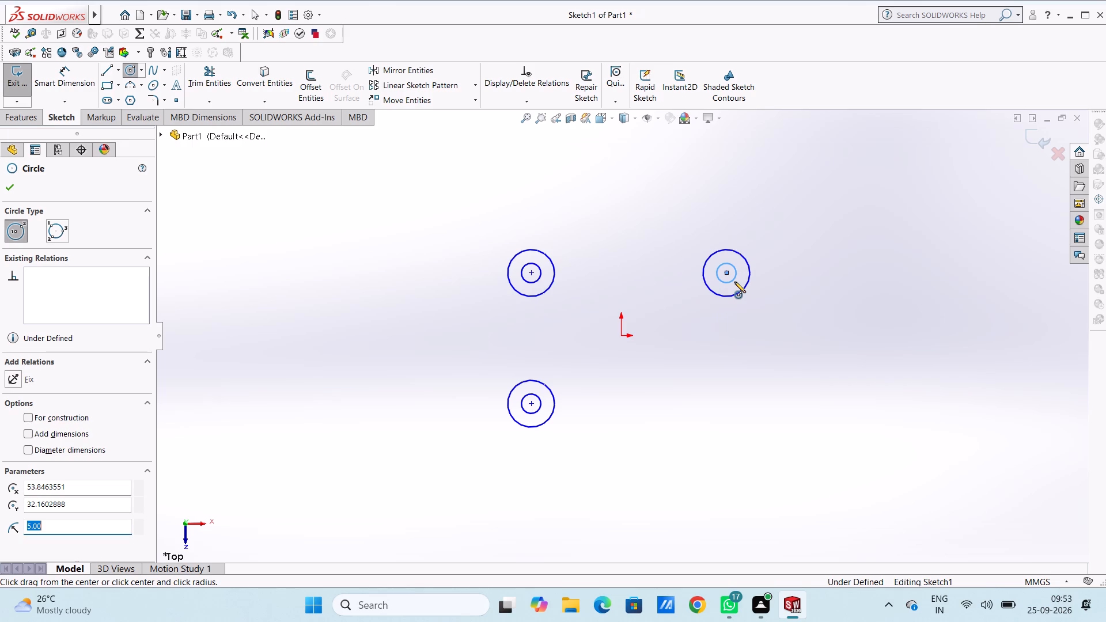
Sketch concentric circles of radius 12 mm and 5 mm at the fourth corner, aligned with the other pairs at about (54, -35) mm.
left_click(728, 400)
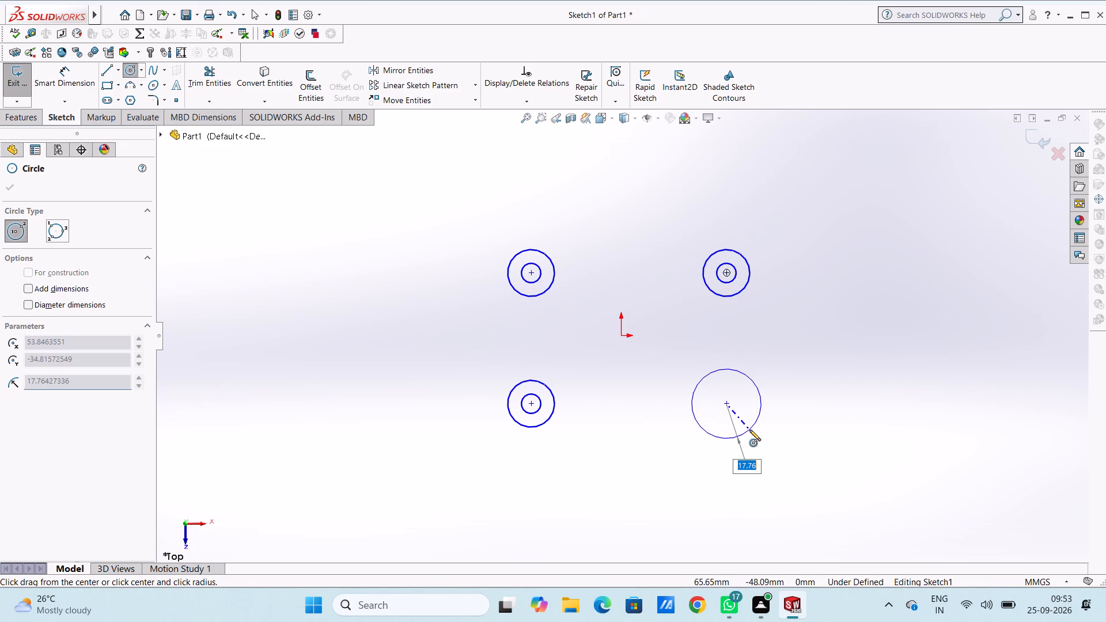
type("12")
key("Return")
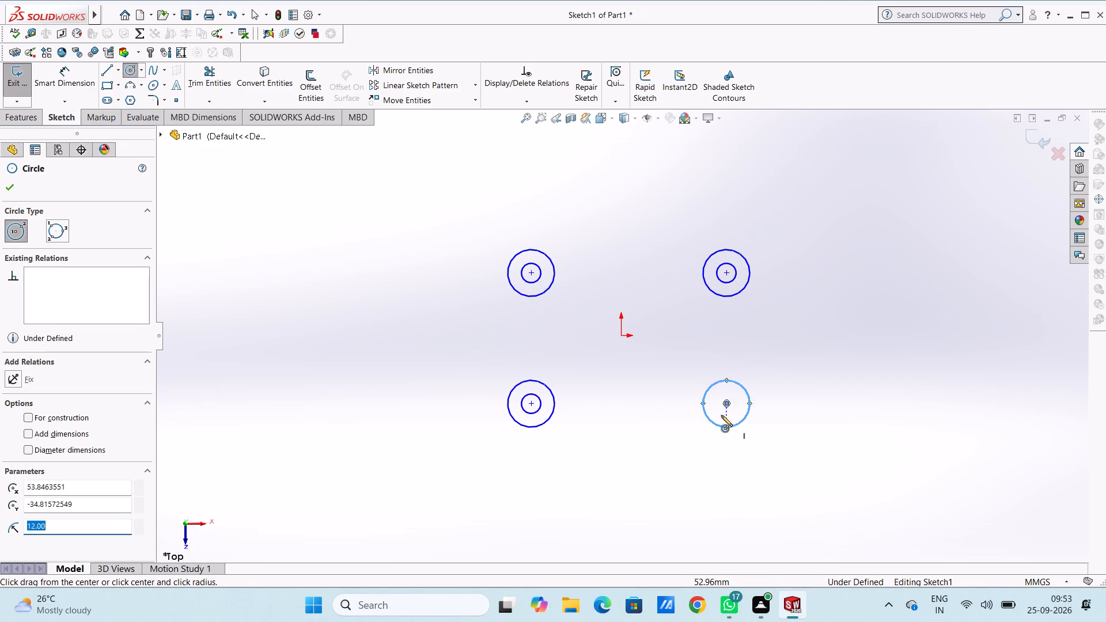
left_click(726, 403)
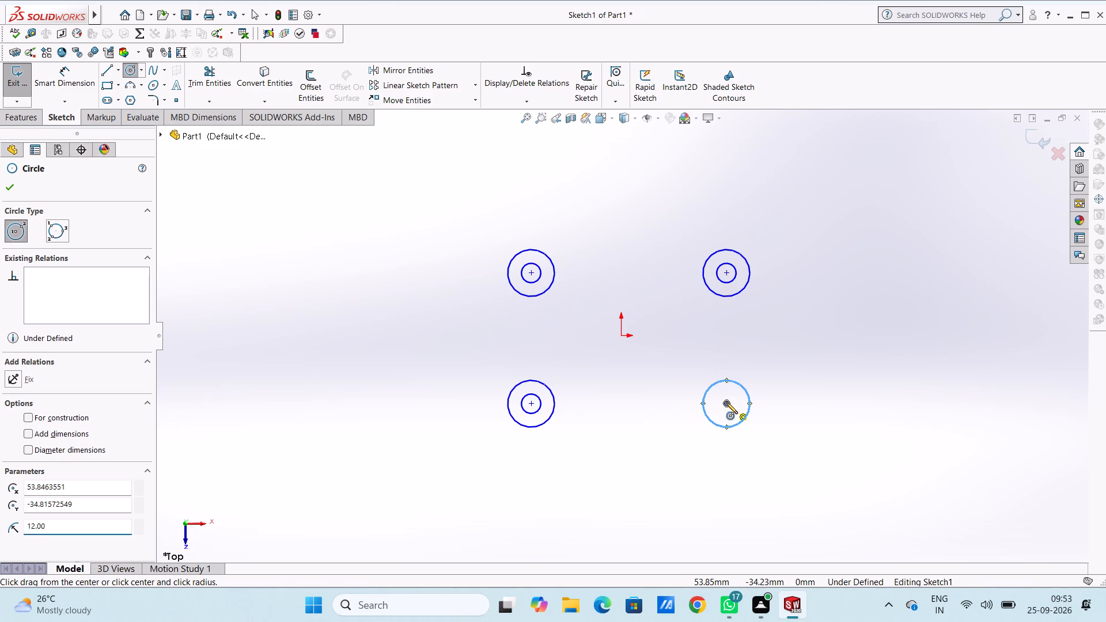
key("5")
key("Return")
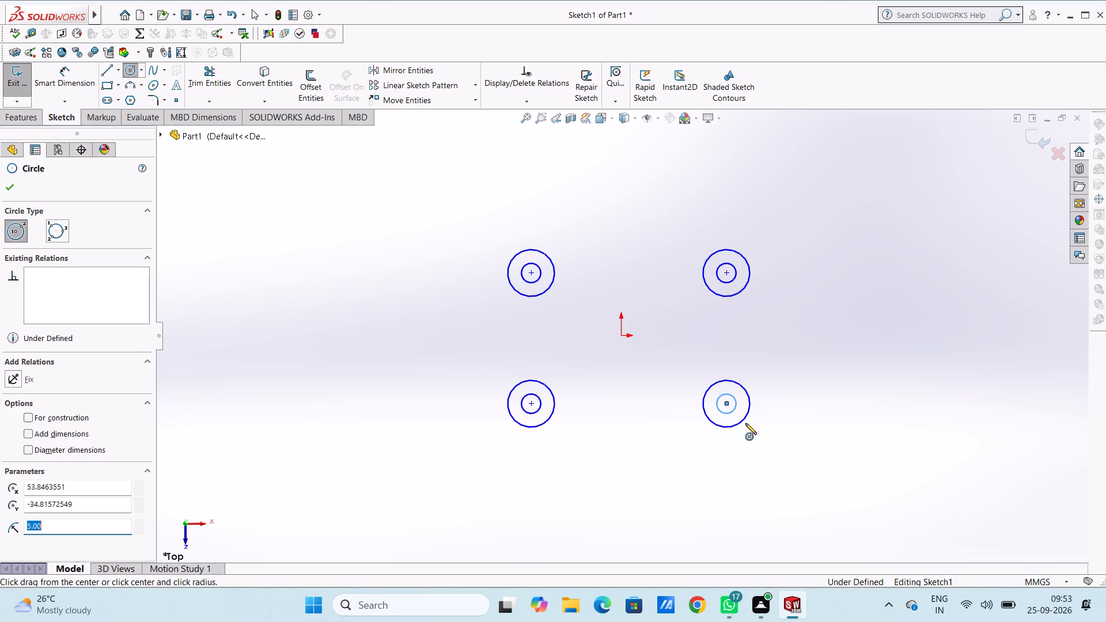
key("Escape")
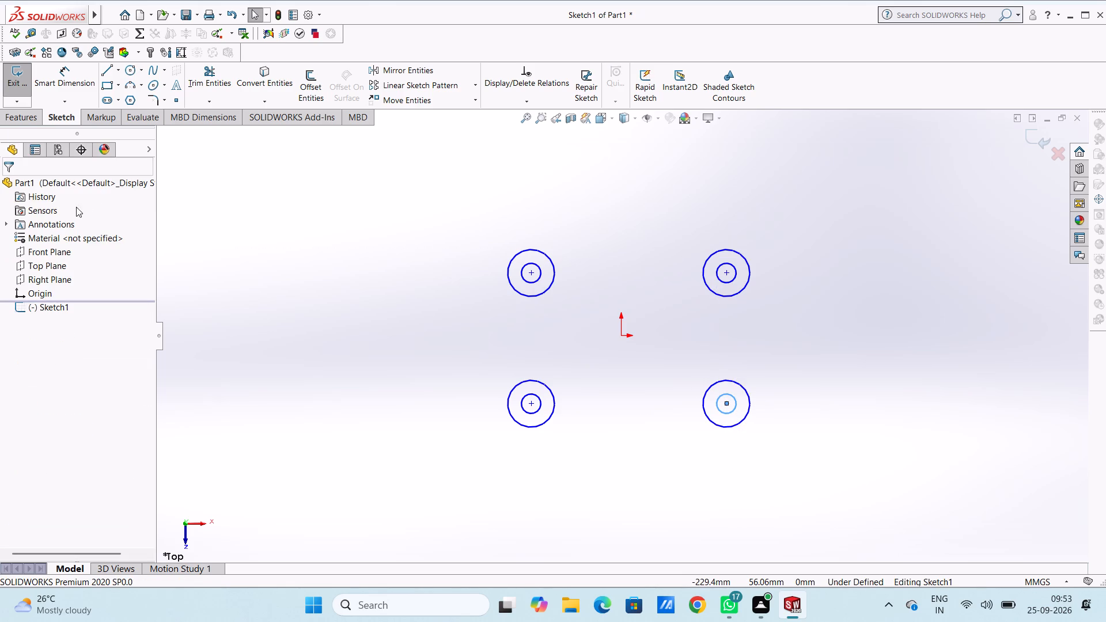
Add diameter dimensions to the outer circles of the upper-left and upper-right pairs.
left_click(54, 81)
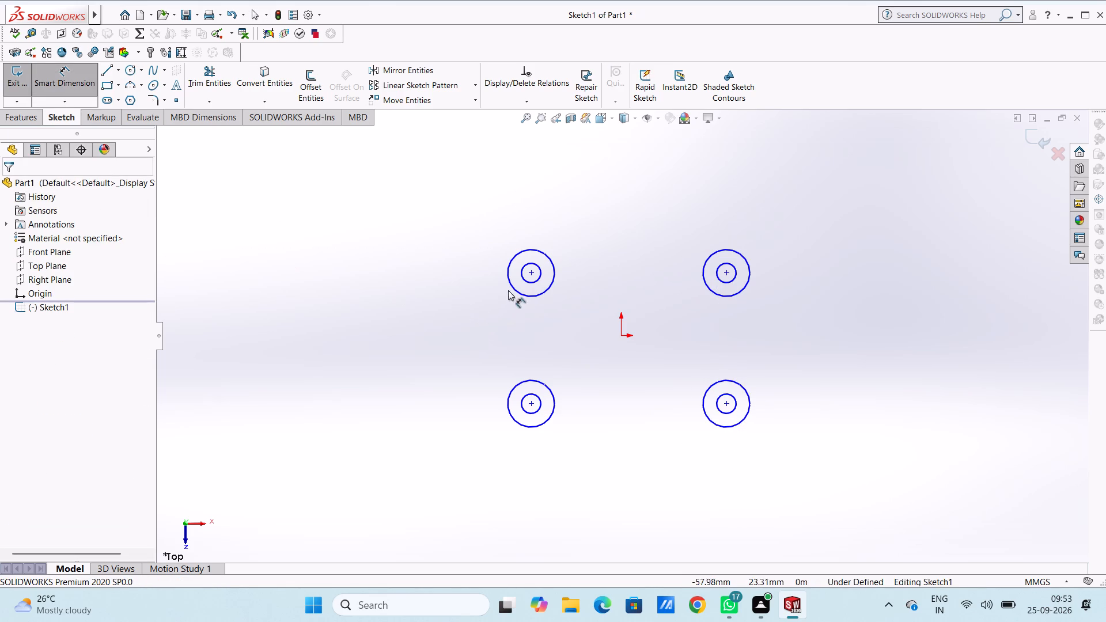
left_click(513, 289)
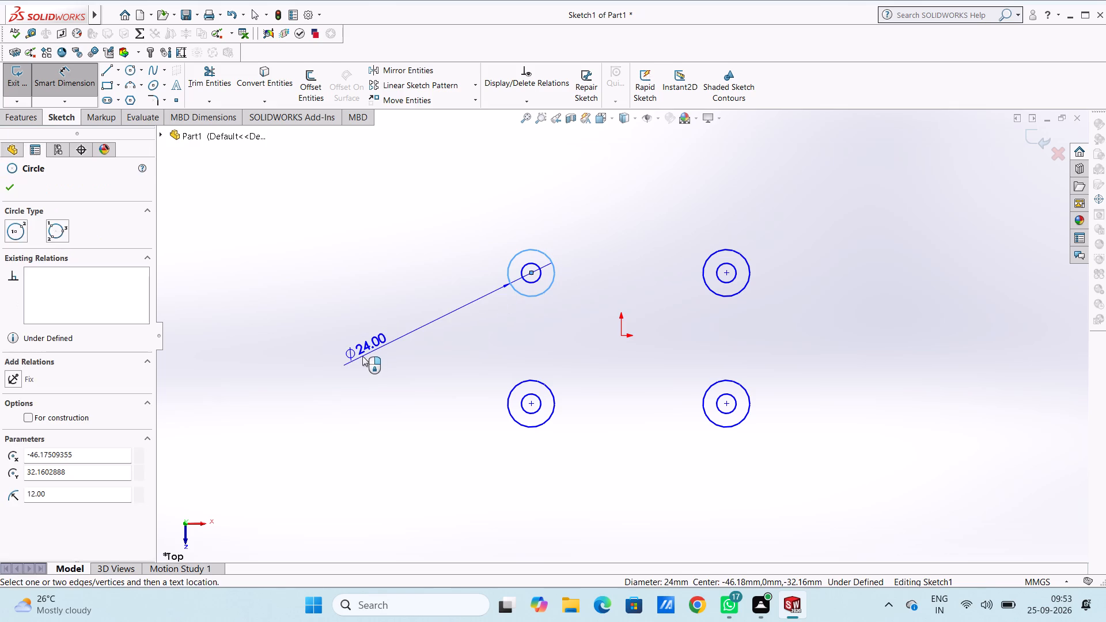
left_click(361, 356)
left_click(308, 337)
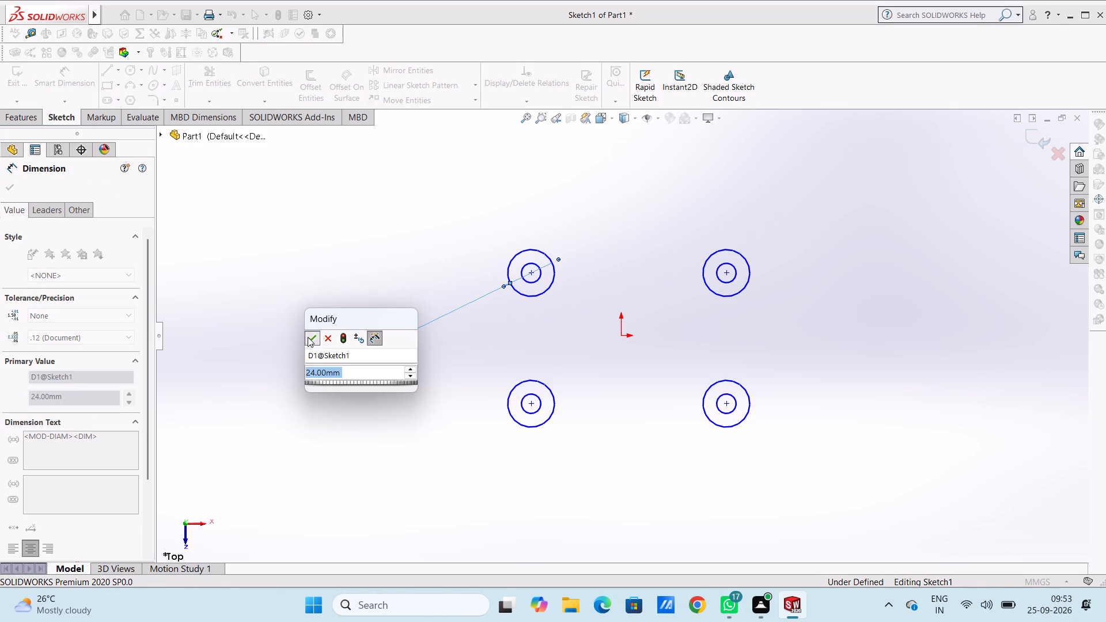
left_click(332, 264)
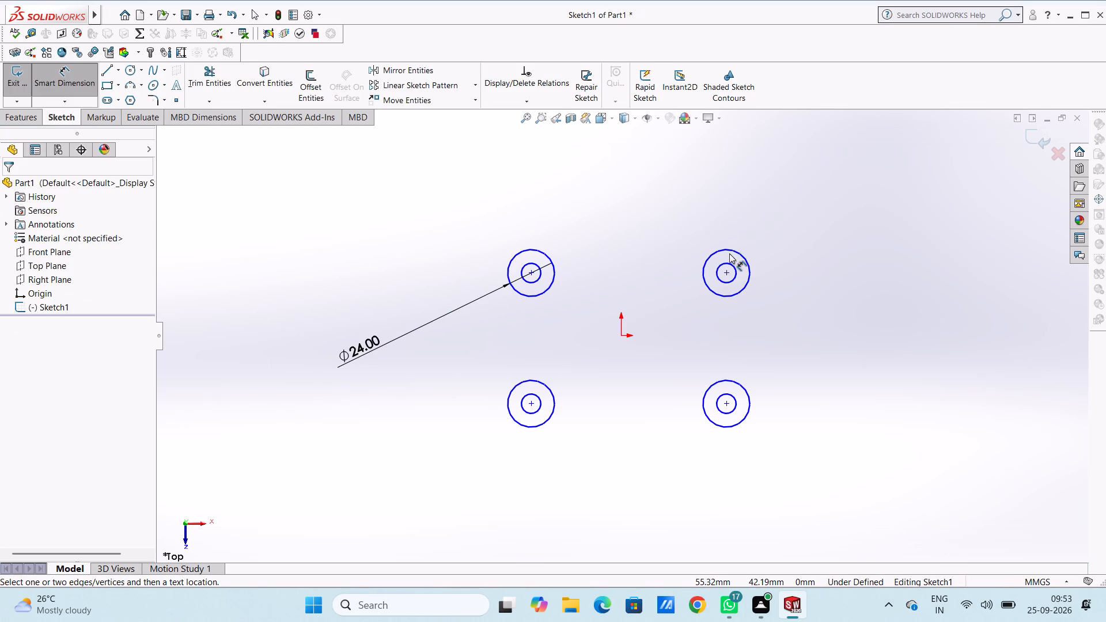
left_click(729, 253)
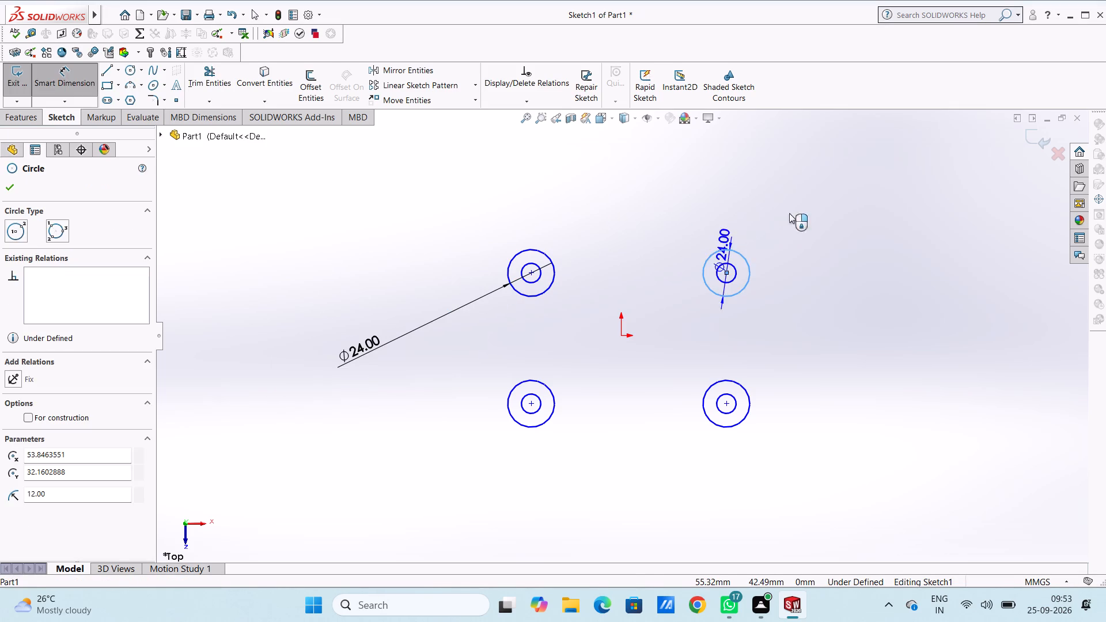
left_click(869, 189)
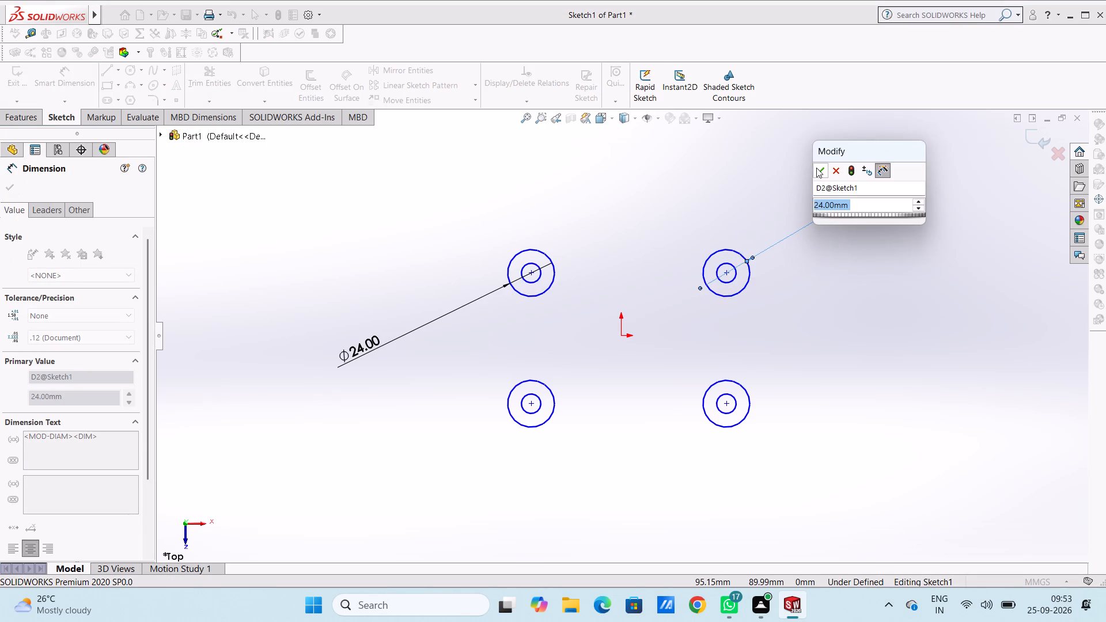
left_click(817, 168)
left_click(772, 177)
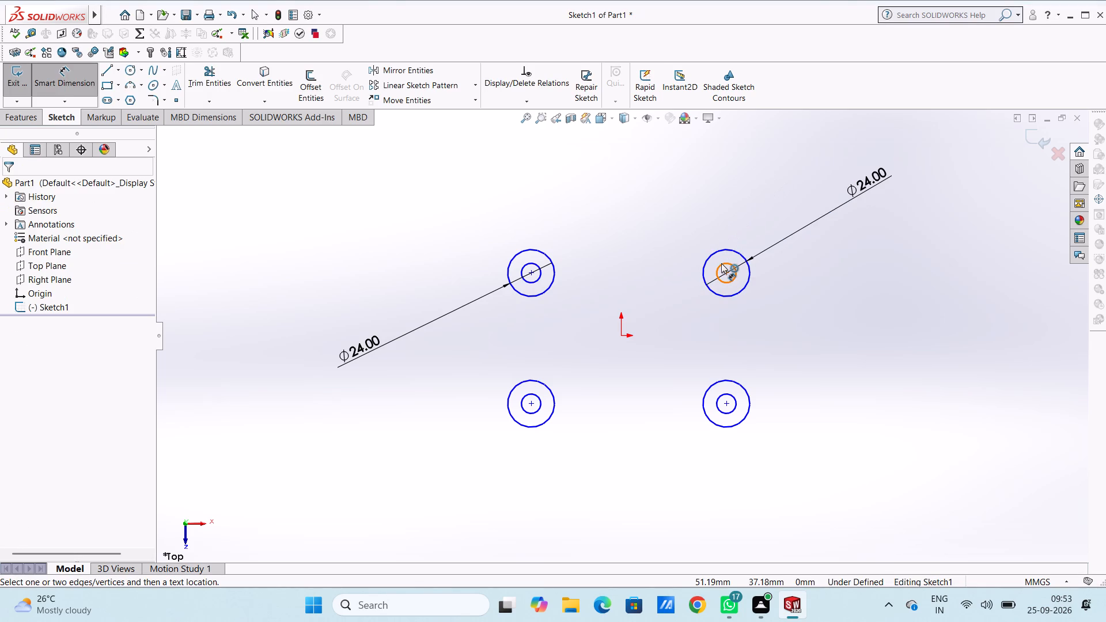
Add diameter dimensions to the inner circles of the upper-right and upper-left pairs.
left_click(721, 263)
left_click(817, 142)
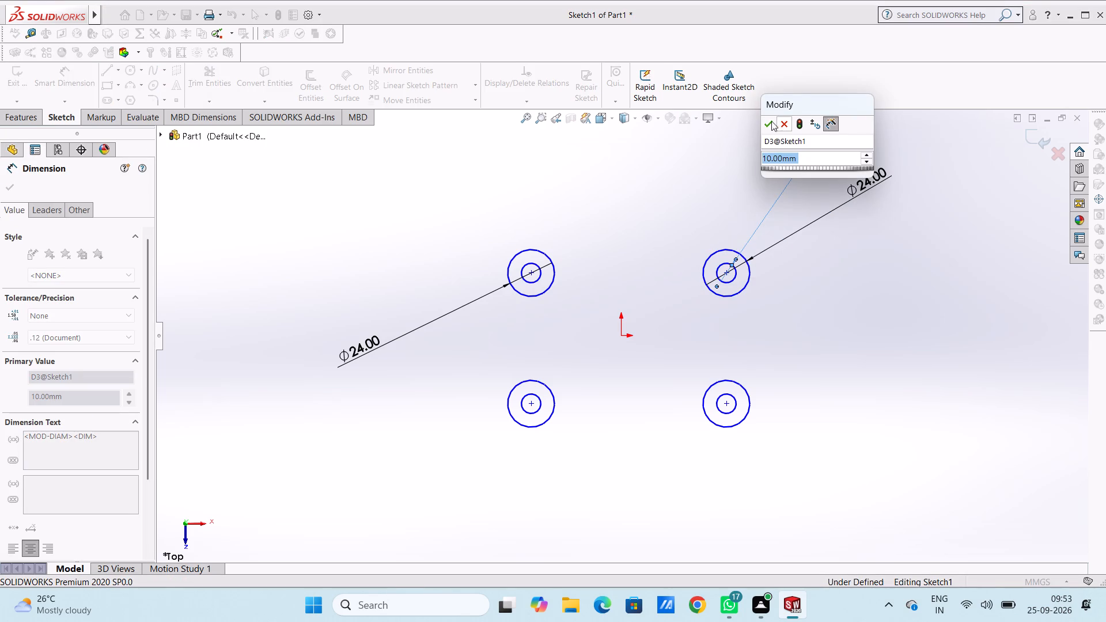
left_click(767, 124)
left_click(656, 203)
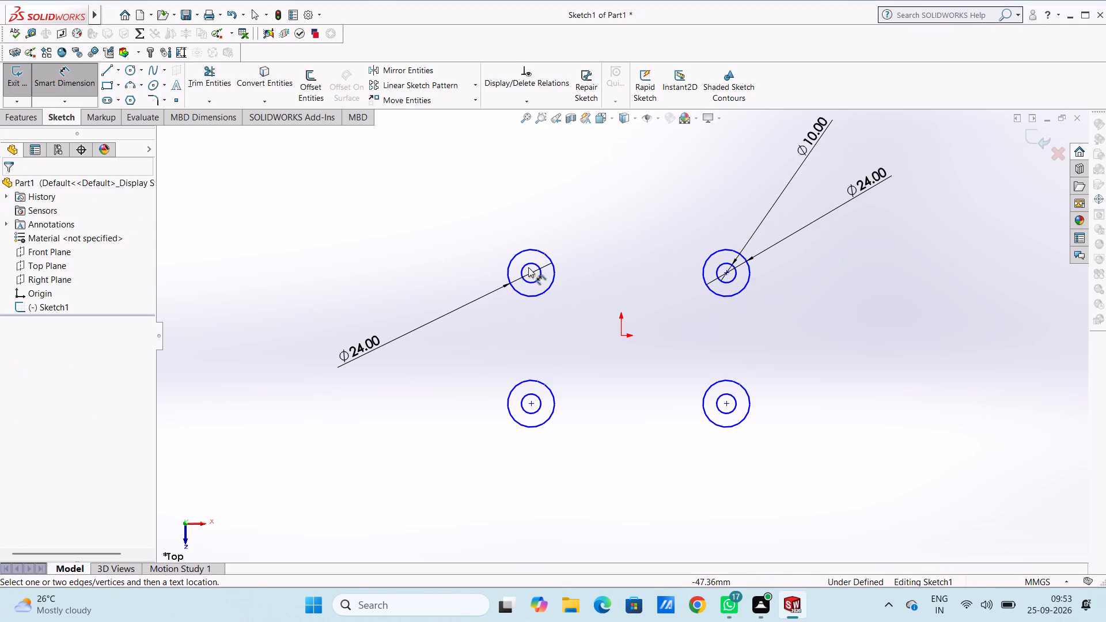
left_click(527, 264)
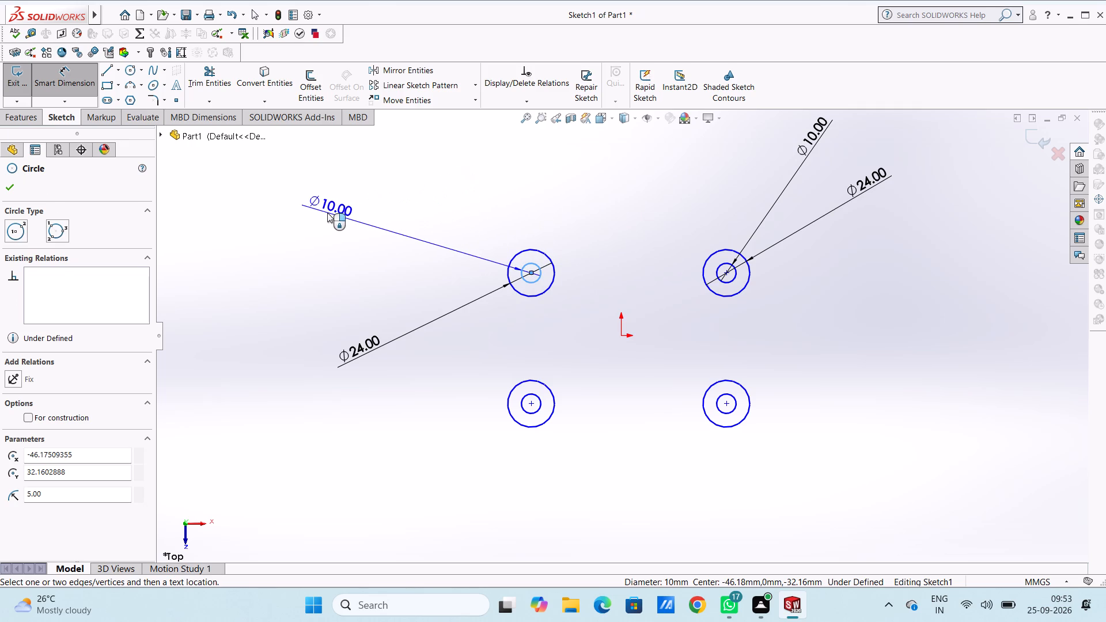
left_click(328, 213)
left_click(275, 196)
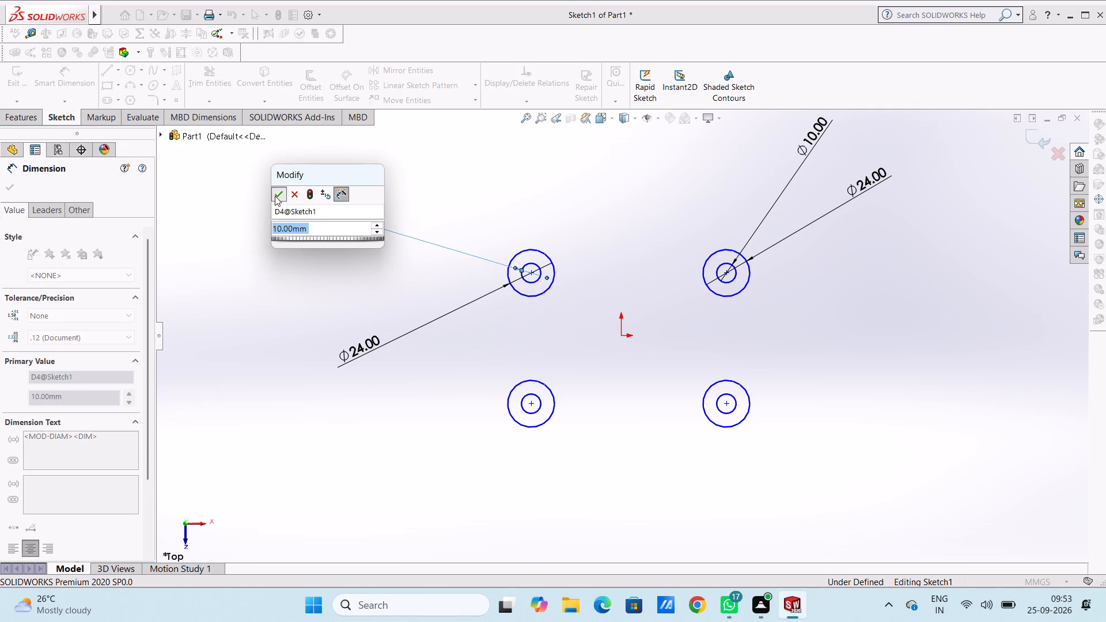
left_click(261, 197)
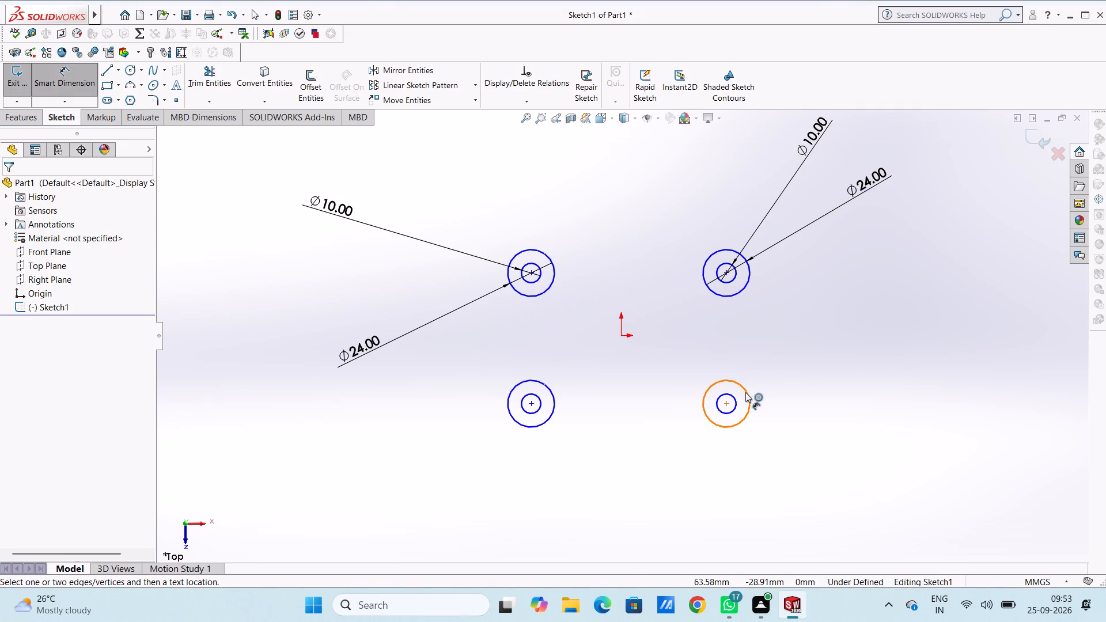
Add diameter dimensions to the outer and inner circles of the lower-right pair.
left_click(745, 392)
left_click(972, 356)
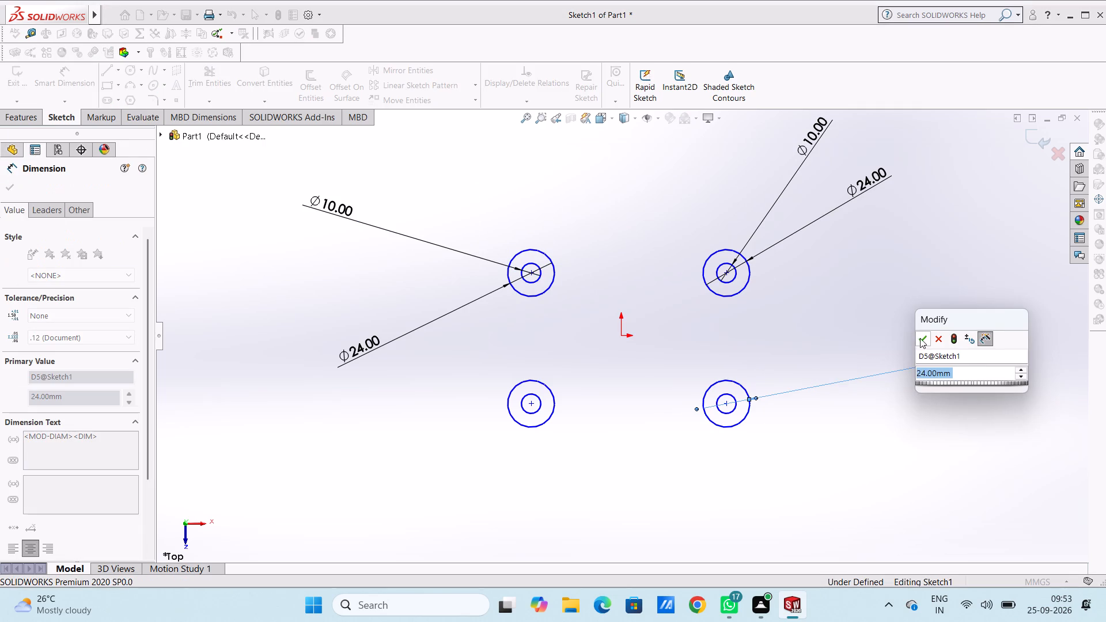
left_click(919, 337)
left_click(960, 240)
left_click(730, 394)
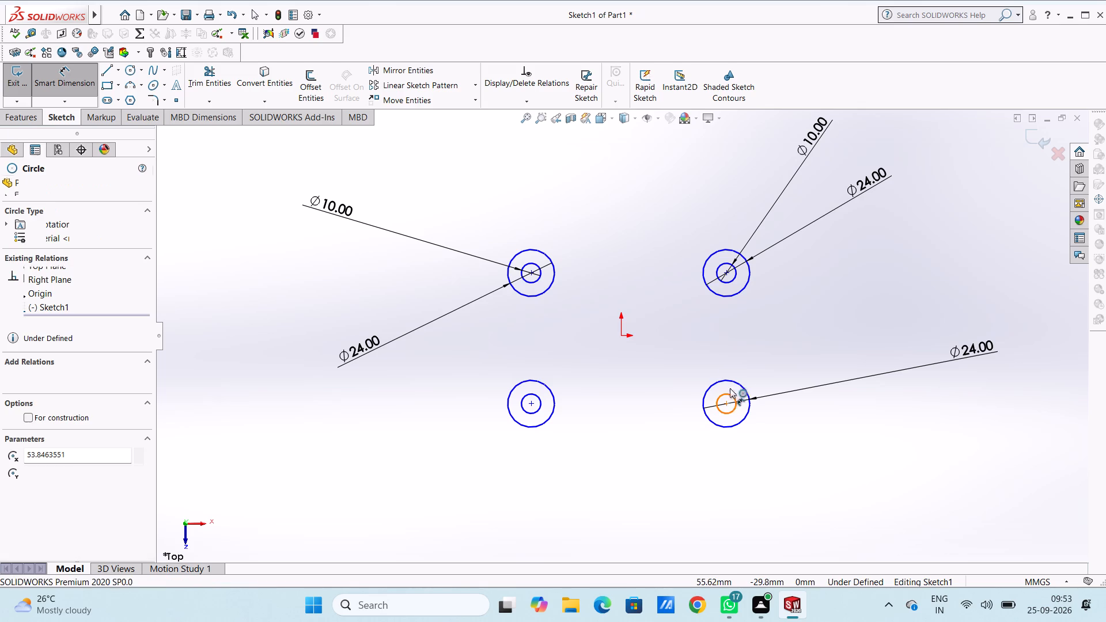
left_click(937, 231)
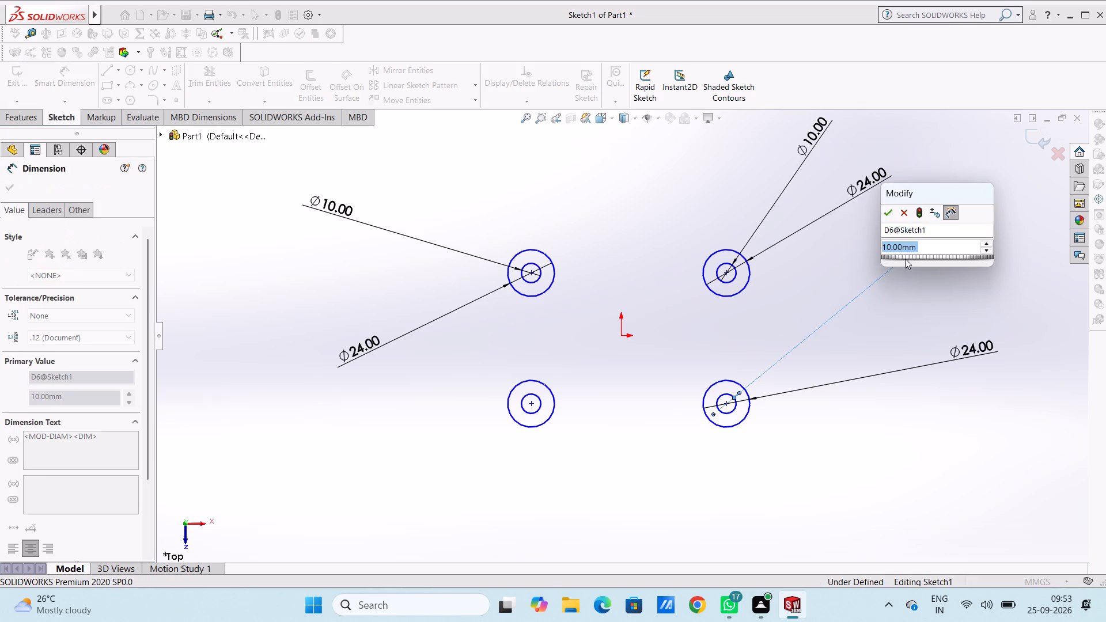
left_click(884, 208)
left_click(821, 274)
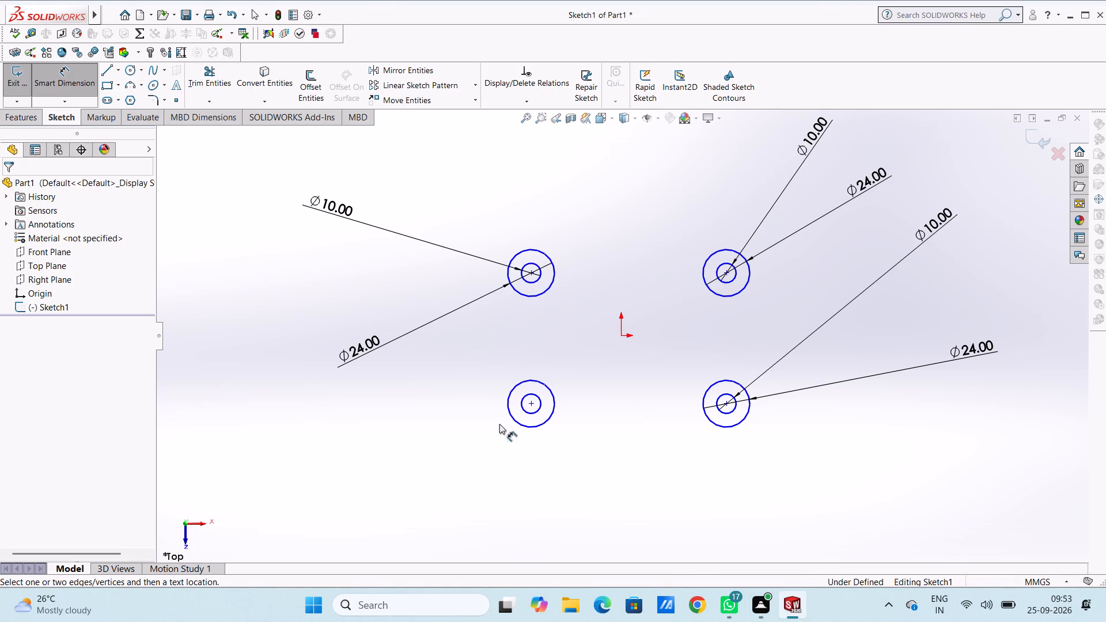
Add diameter dimensions to the inner and outer circles of the lower-left pair.
left_click(535, 412)
left_click(310, 423)
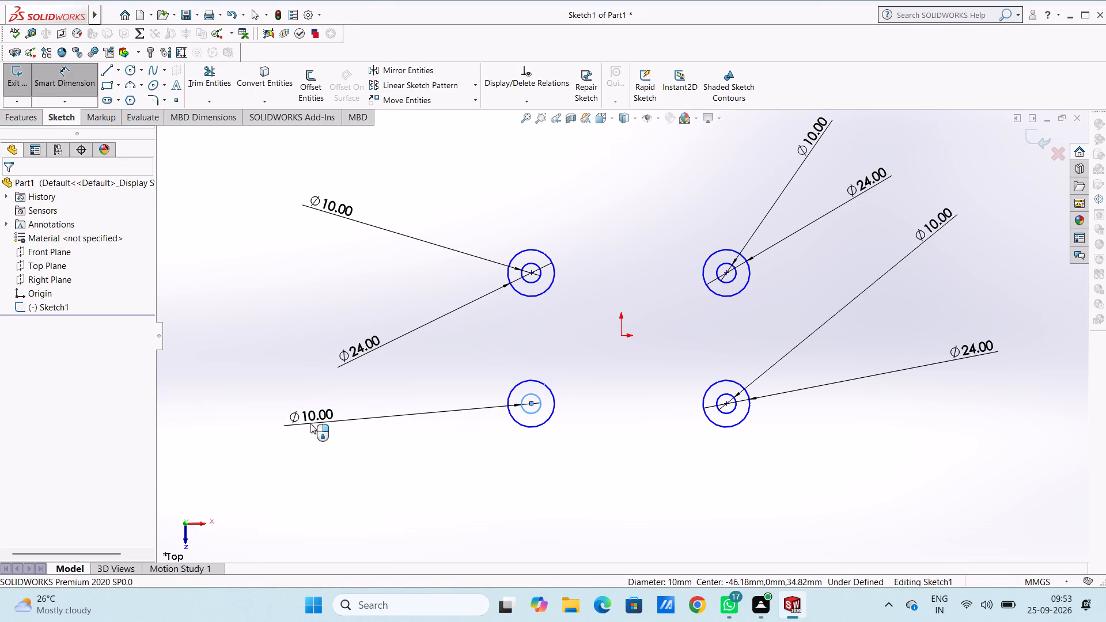
left_click(266, 401)
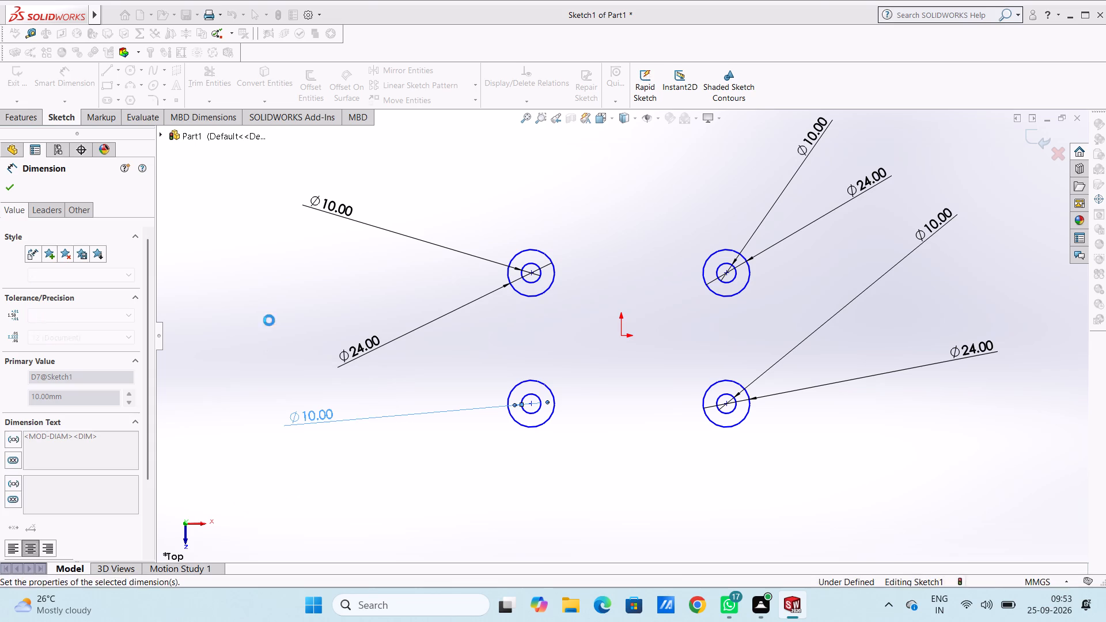
left_click(269, 320)
left_click(546, 423)
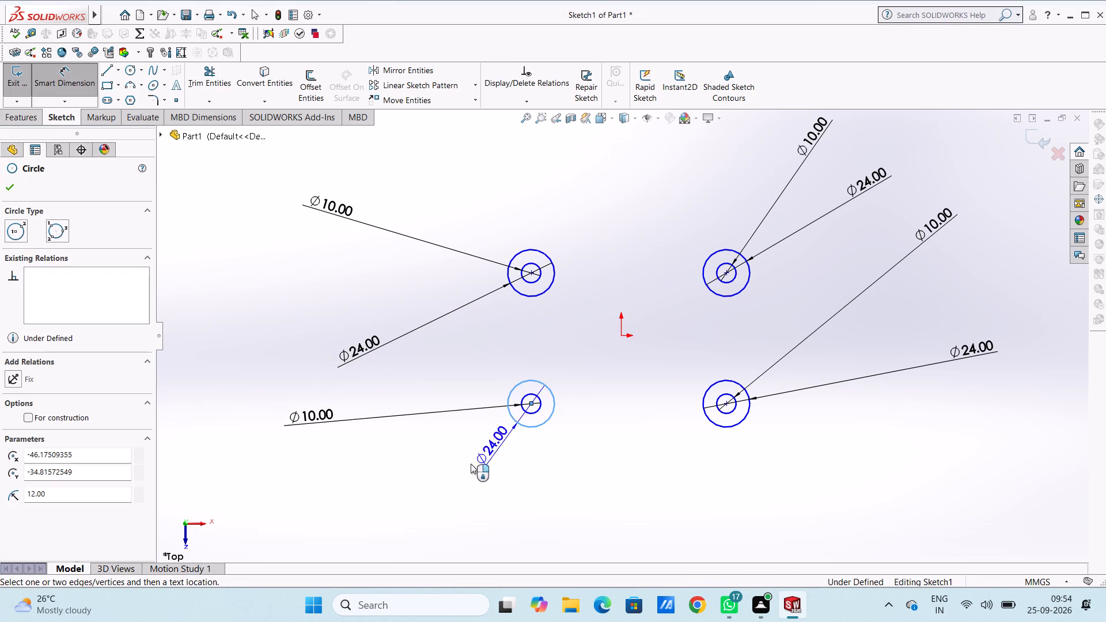
left_click(353, 487)
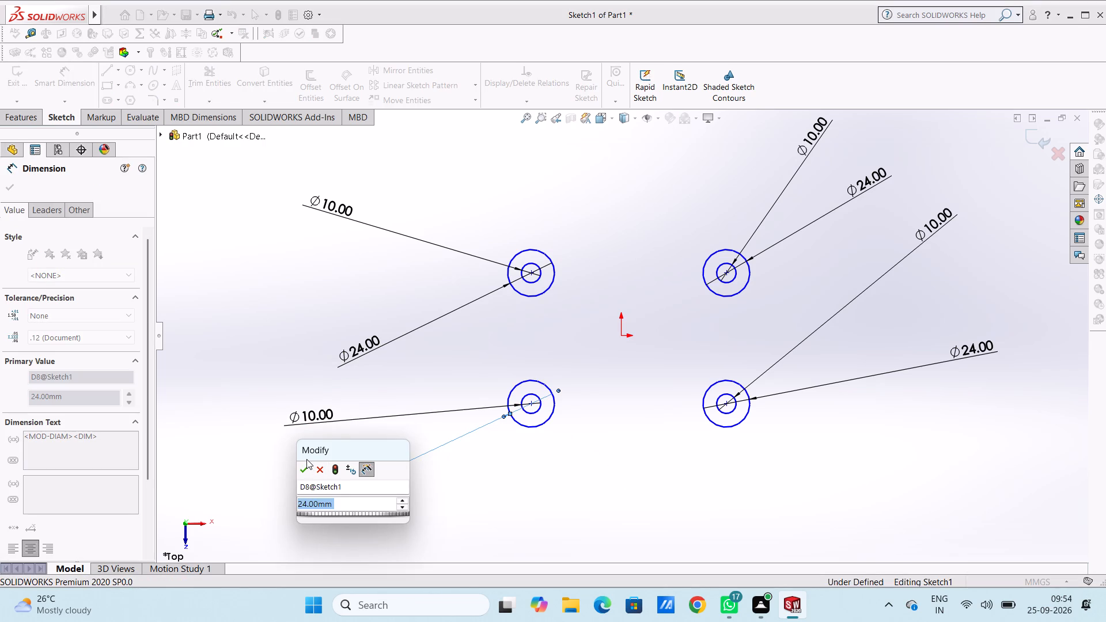
left_click(306, 459)
left_click(305, 471)
left_click(276, 351)
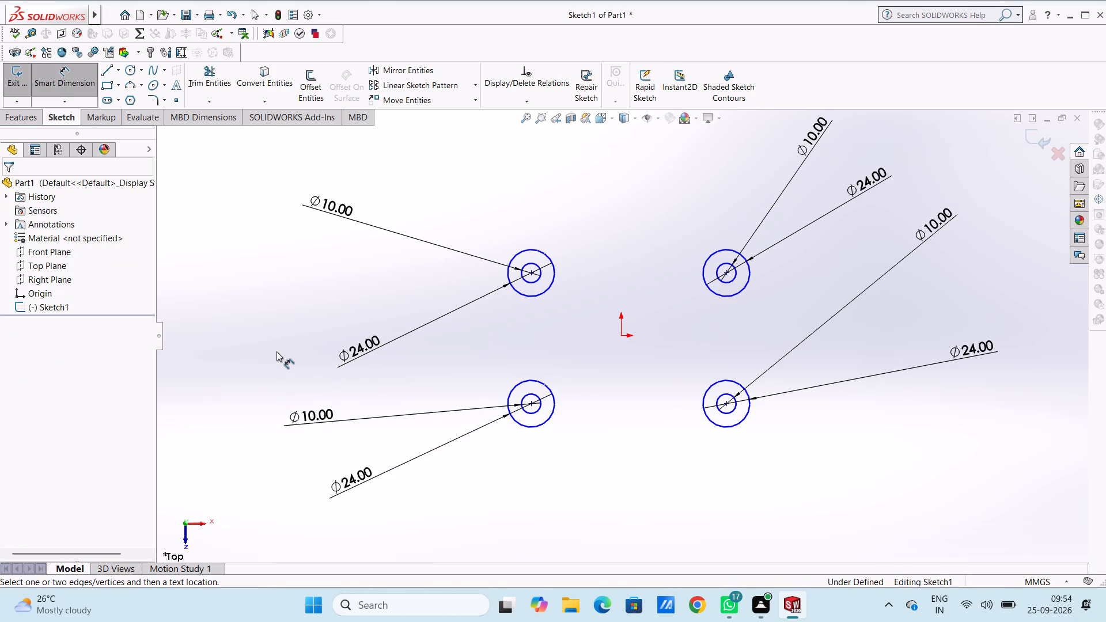
Dimension the vertical distance between the centres of the two left-hand circle pairs as 42 mm.
left_click(529, 275)
left_click(529, 405)
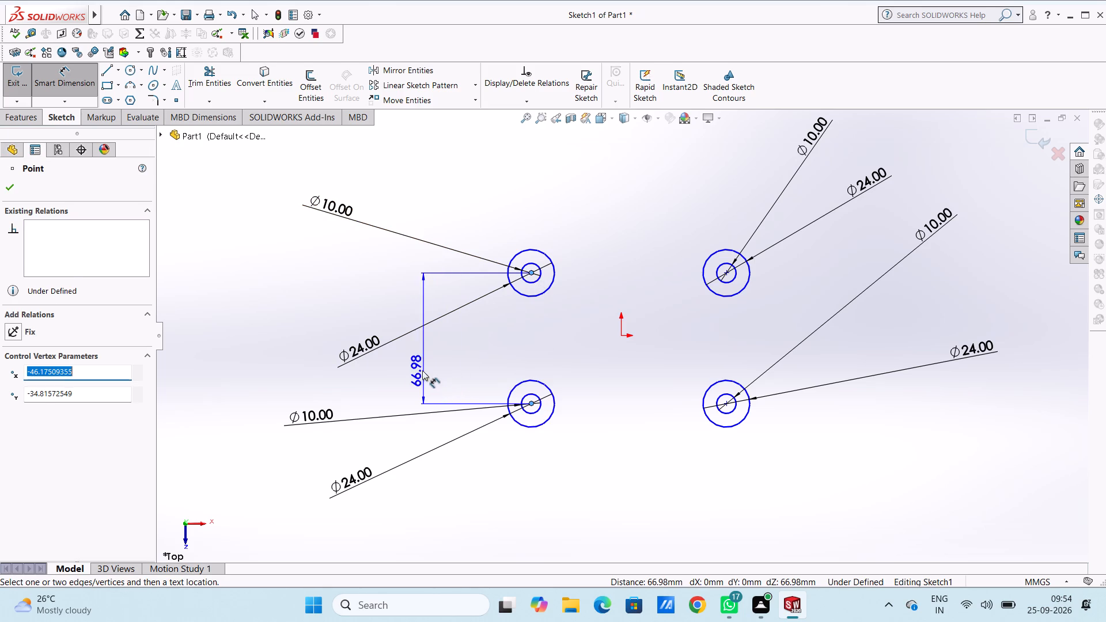
left_click(416, 366)
type("42")
key("Return")
left_click(324, 350)
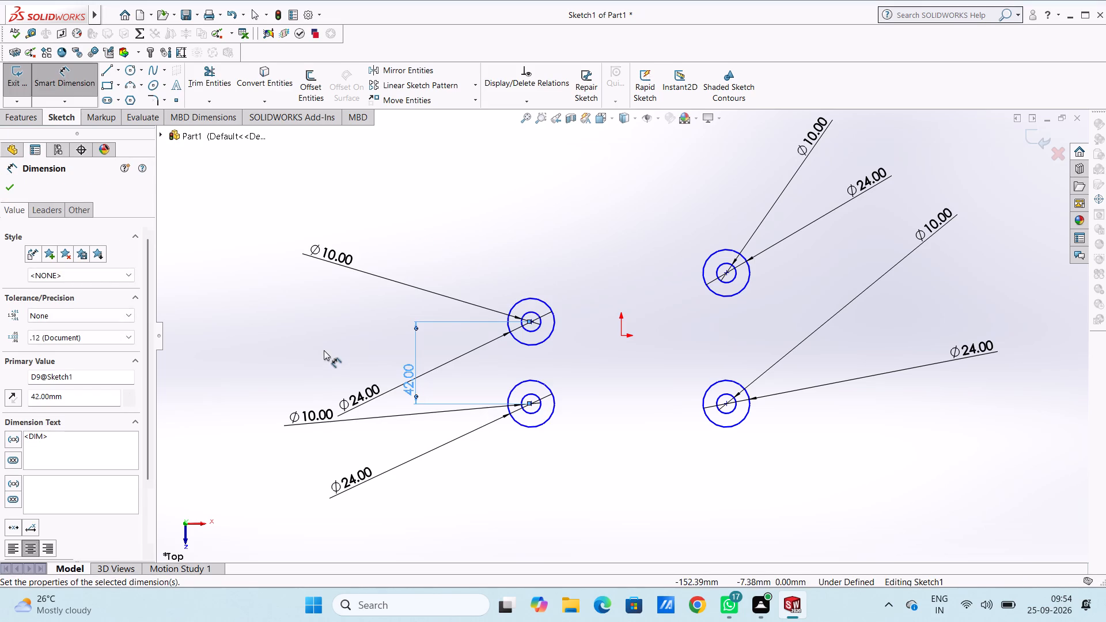
Dimension the vertical distance between the centres of the two right-hand circle pairs as 42 mm.
left_click(726, 274)
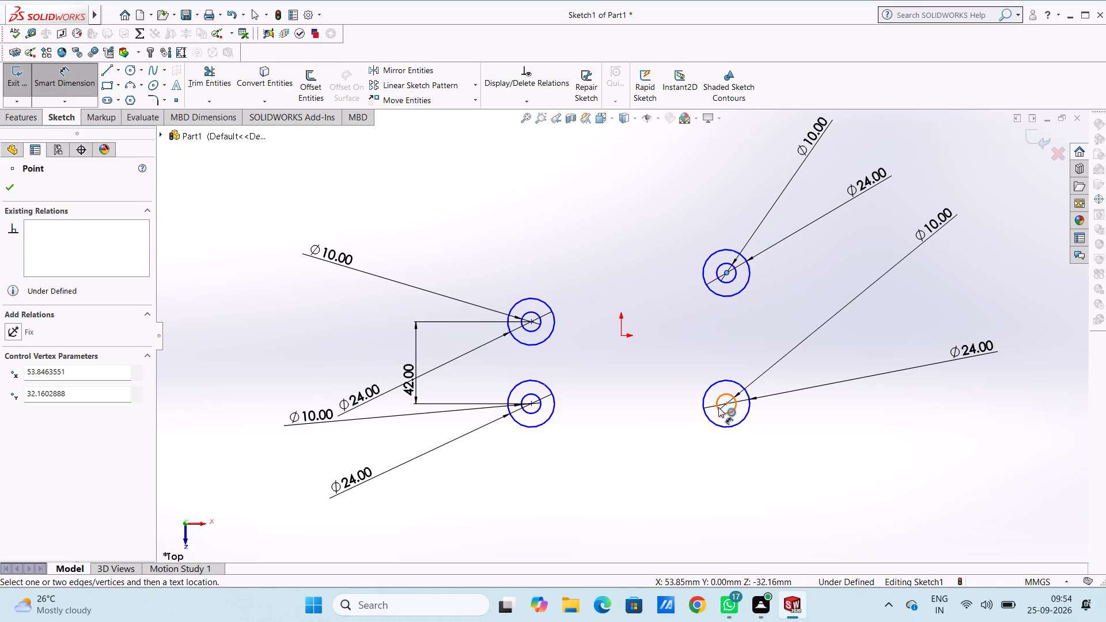
left_click(726, 405)
left_click(918, 317)
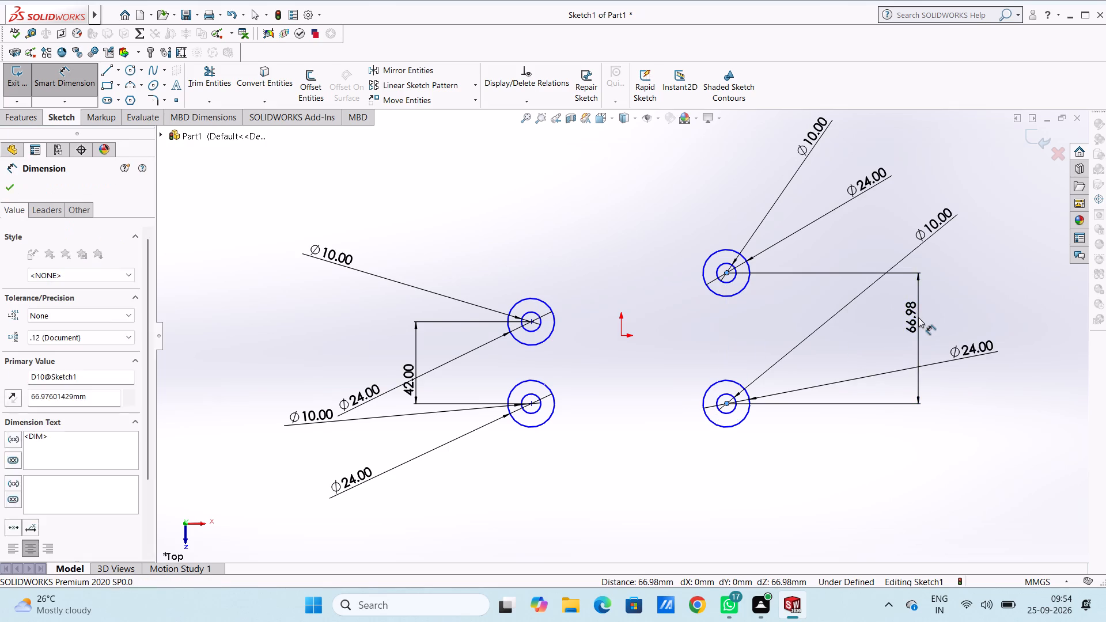
type("42")
key("Return")
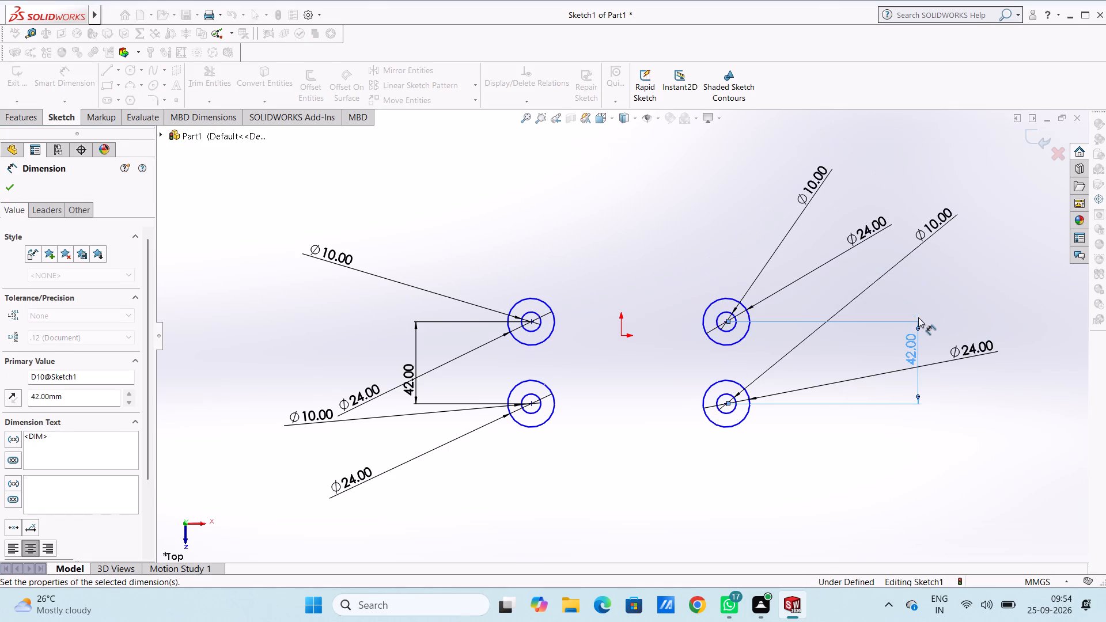
left_click(638, 409)
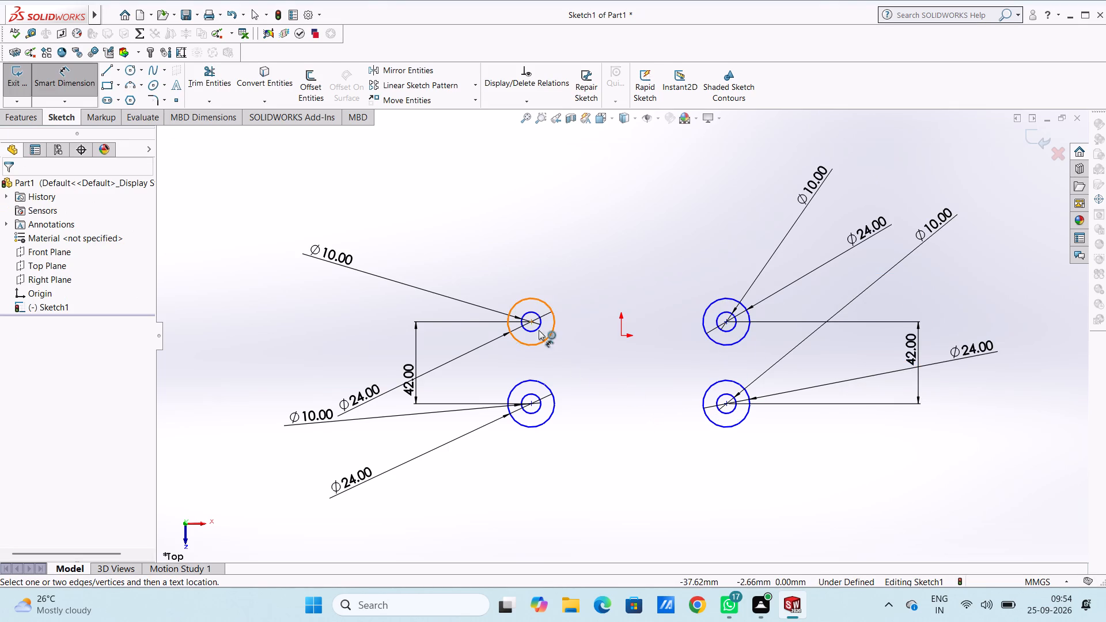
Dimension the vertical distance from the upper-left pair's centre to the origin as 21 mm.
left_click(531, 321)
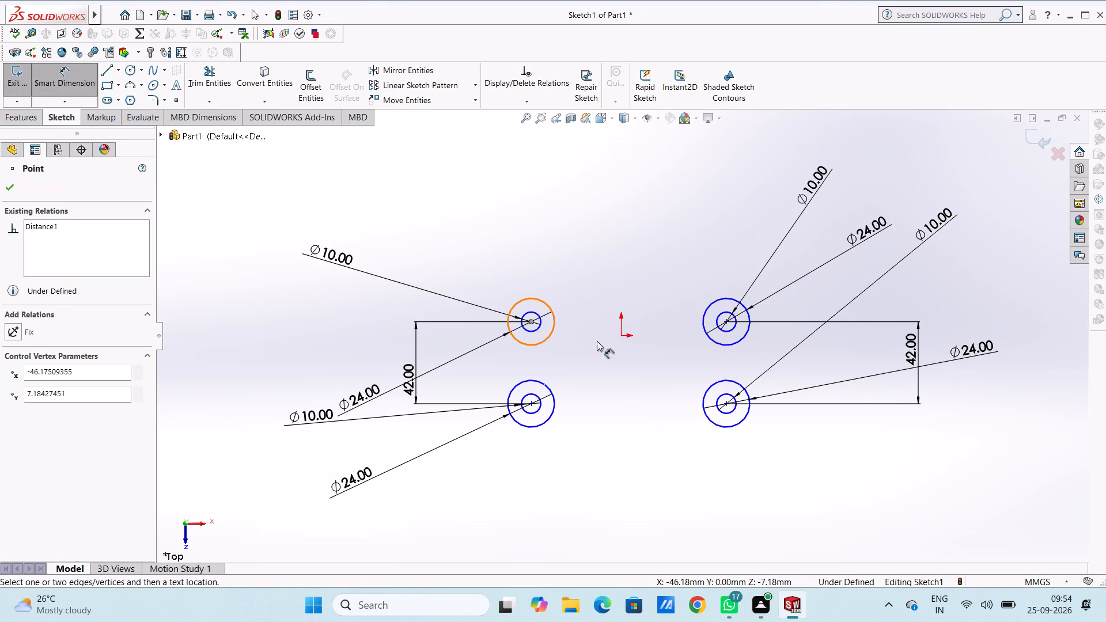
left_click(621, 336)
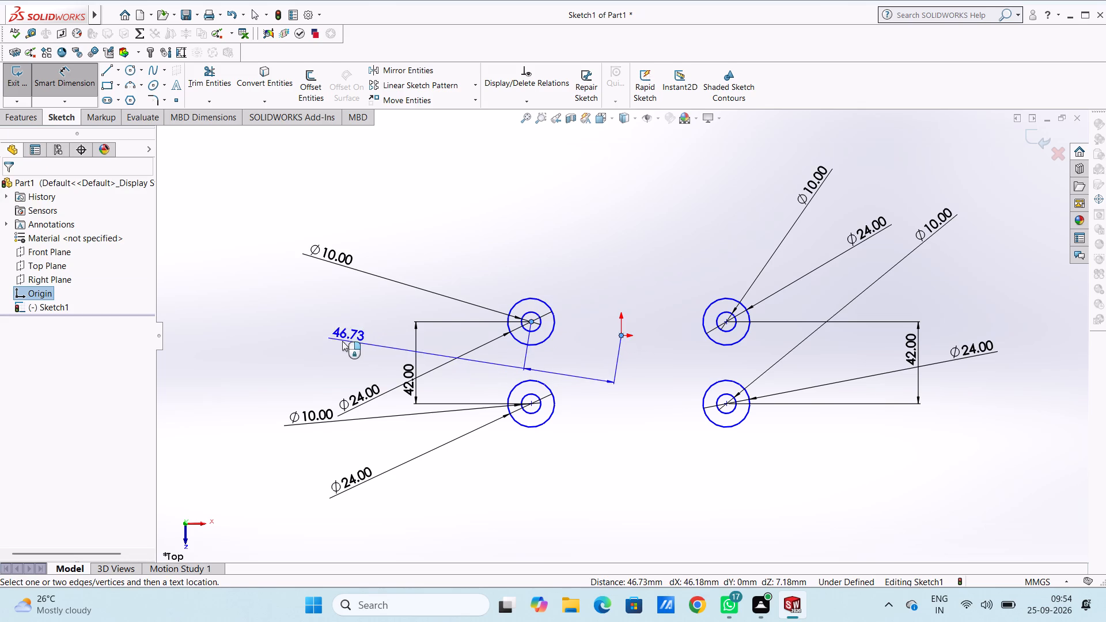
left_click(299, 332)
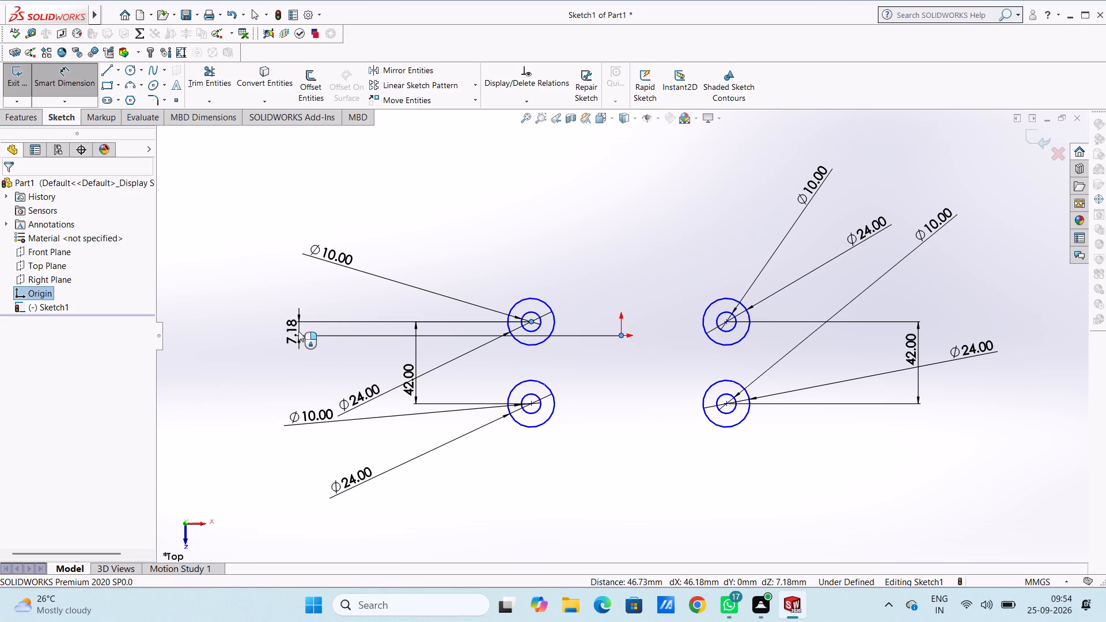
type("21")
key("Return")
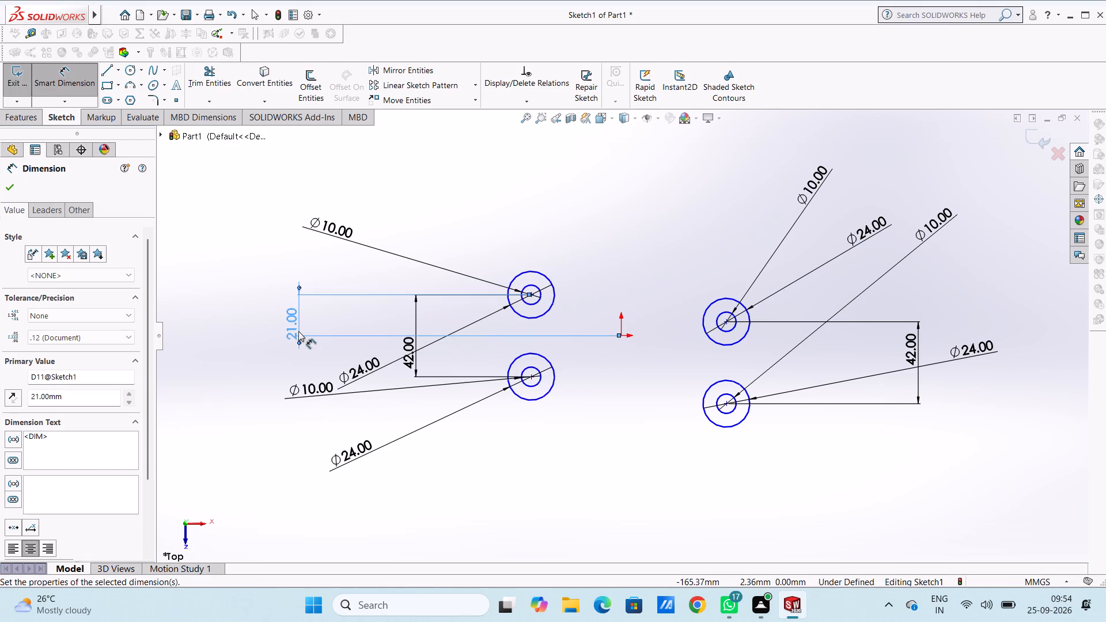
left_click(258, 234)
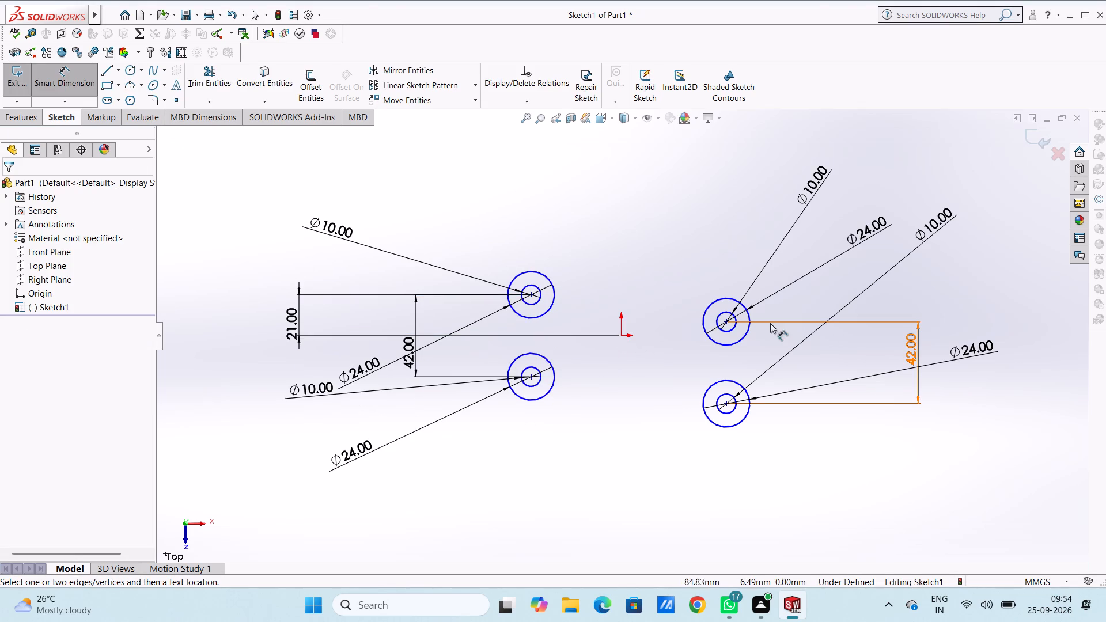
Dimension the vertical distance from the upper-right pair's centre to the origin as 21 mm.
left_click(726, 324)
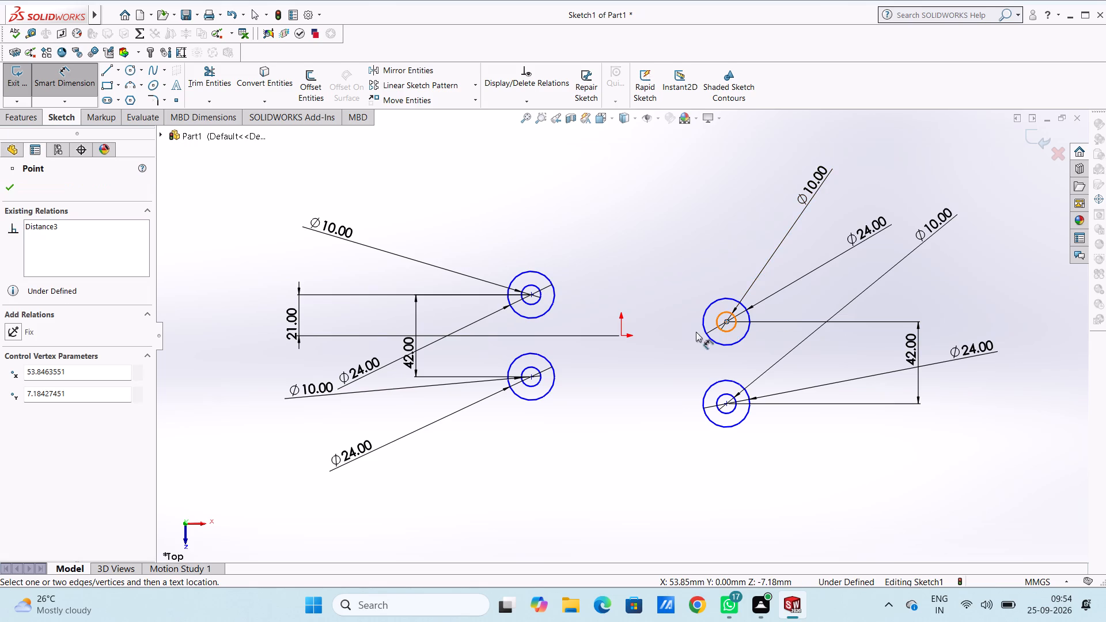
left_click(619, 332)
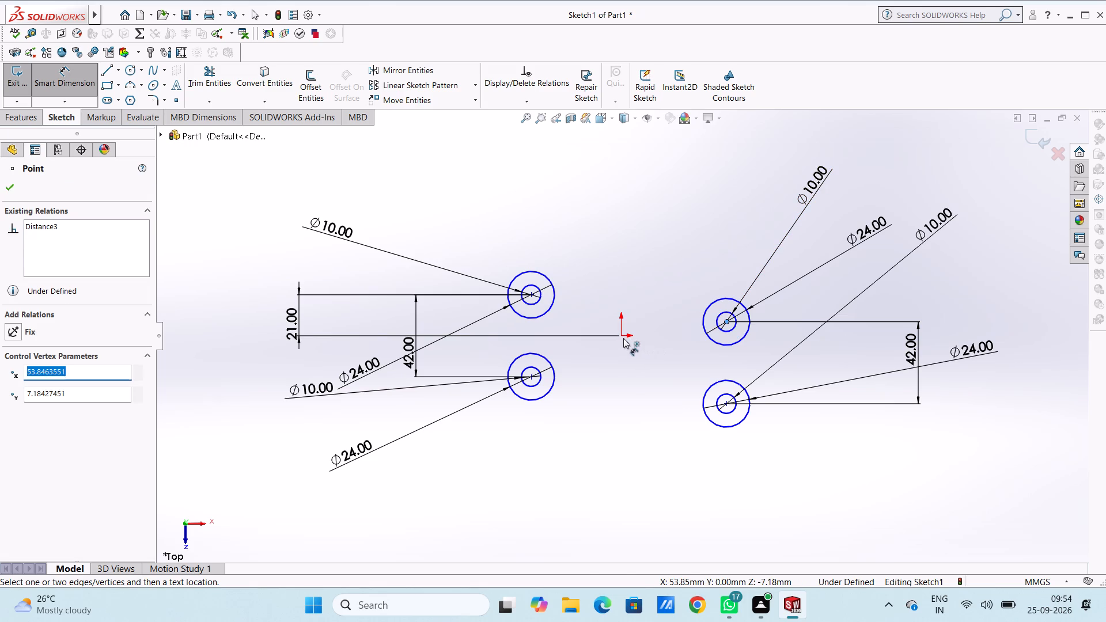
left_click(623, 338)
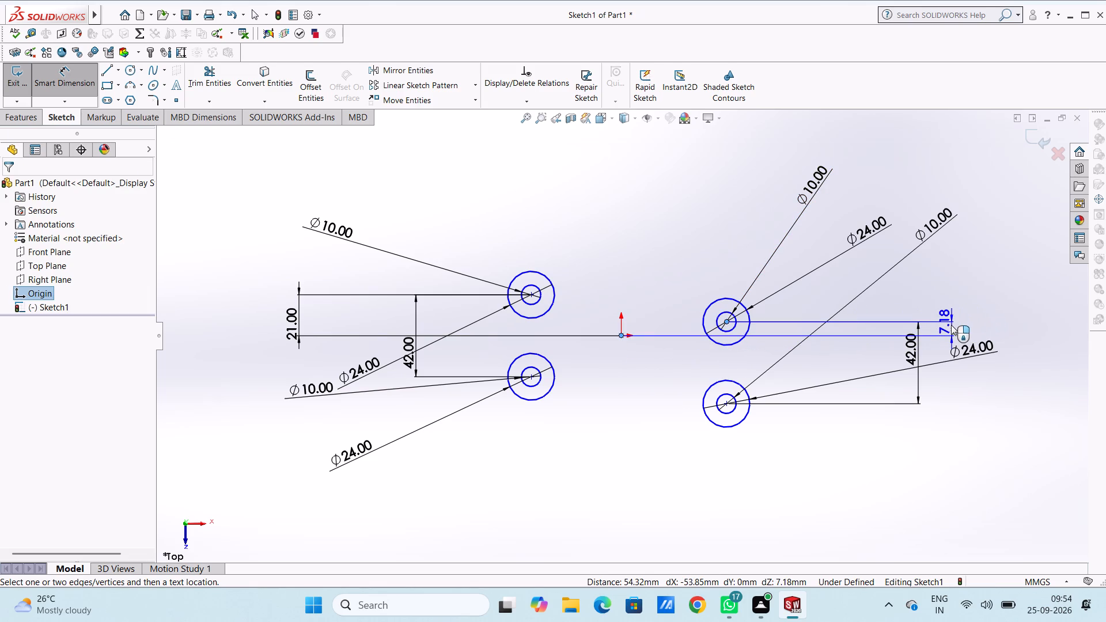
left_click(951, 325)
type("21")
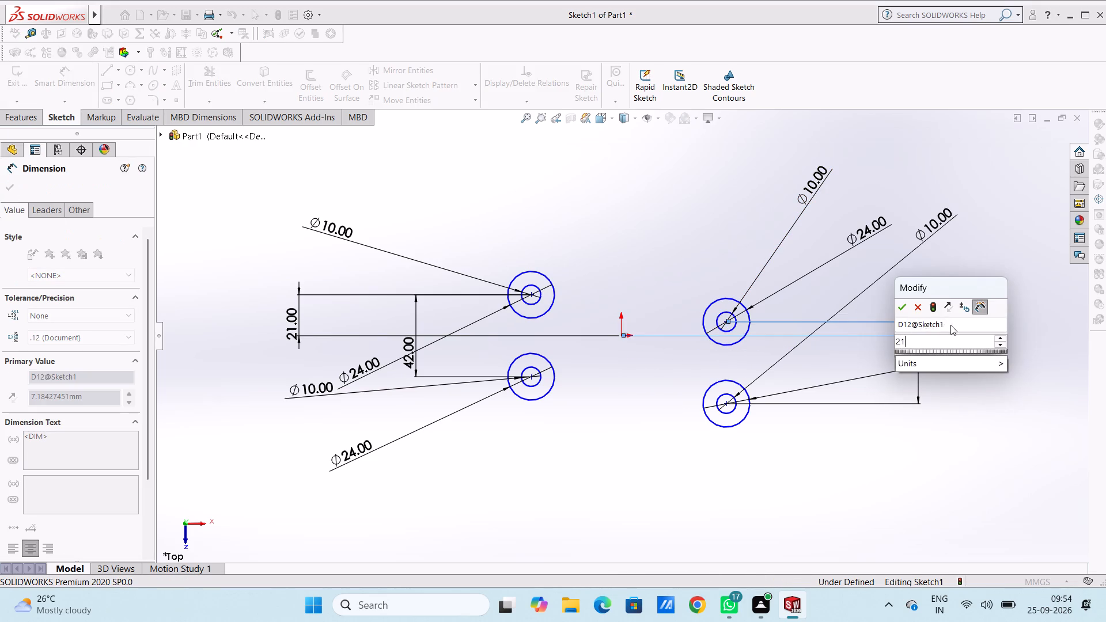
key("Return")
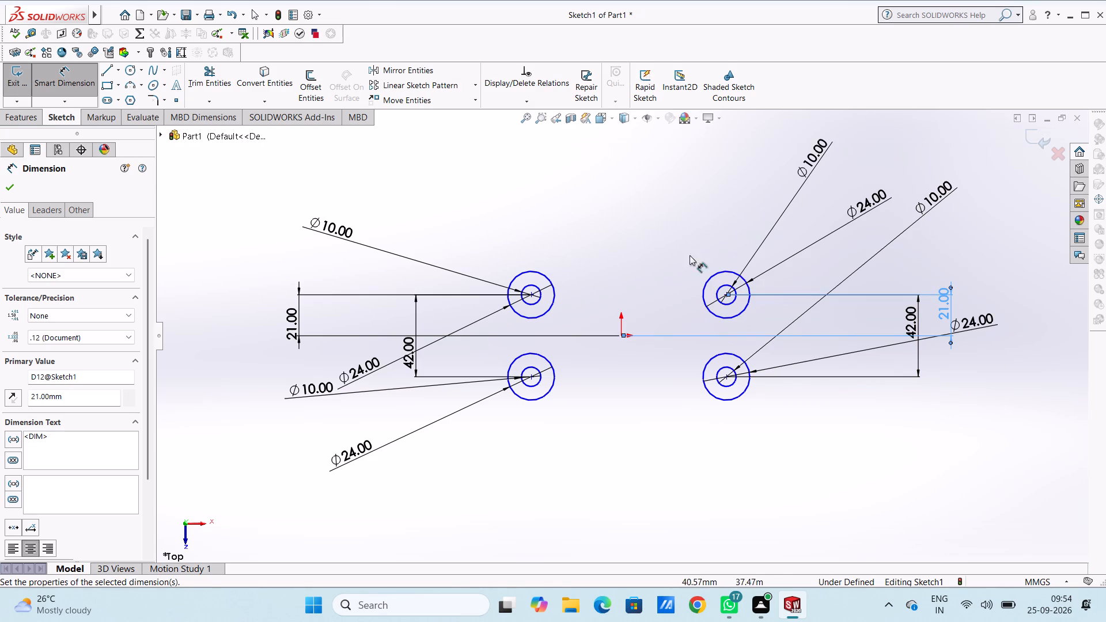
left_click(659, 241)
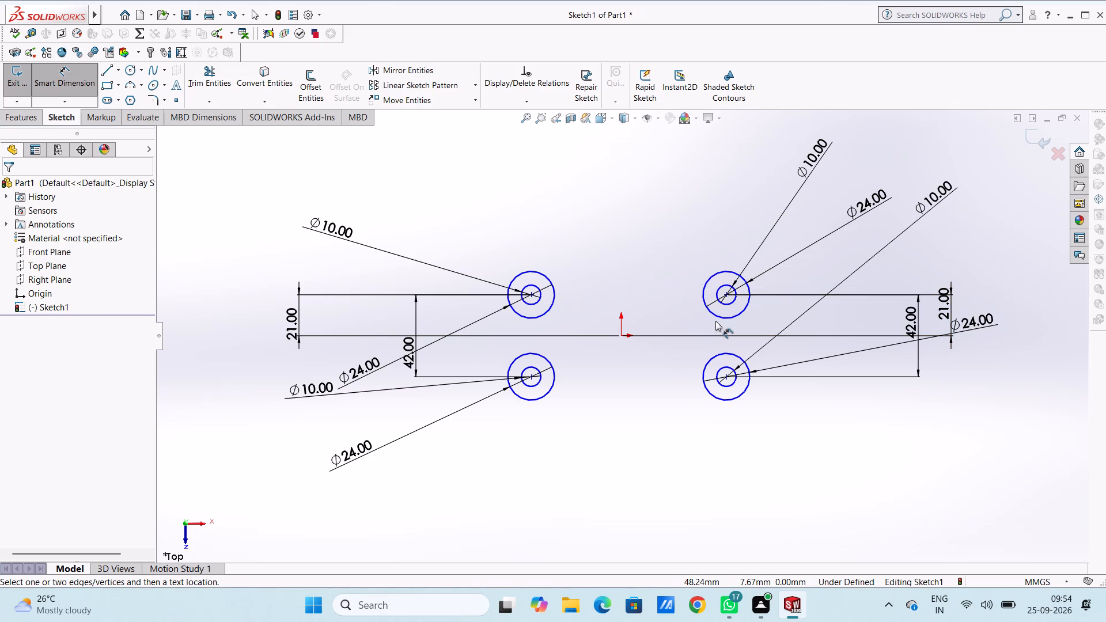
Dimension the horizontal distance between the centres of the two upper circle pairs as 111 mm.
left_click(532, 297)
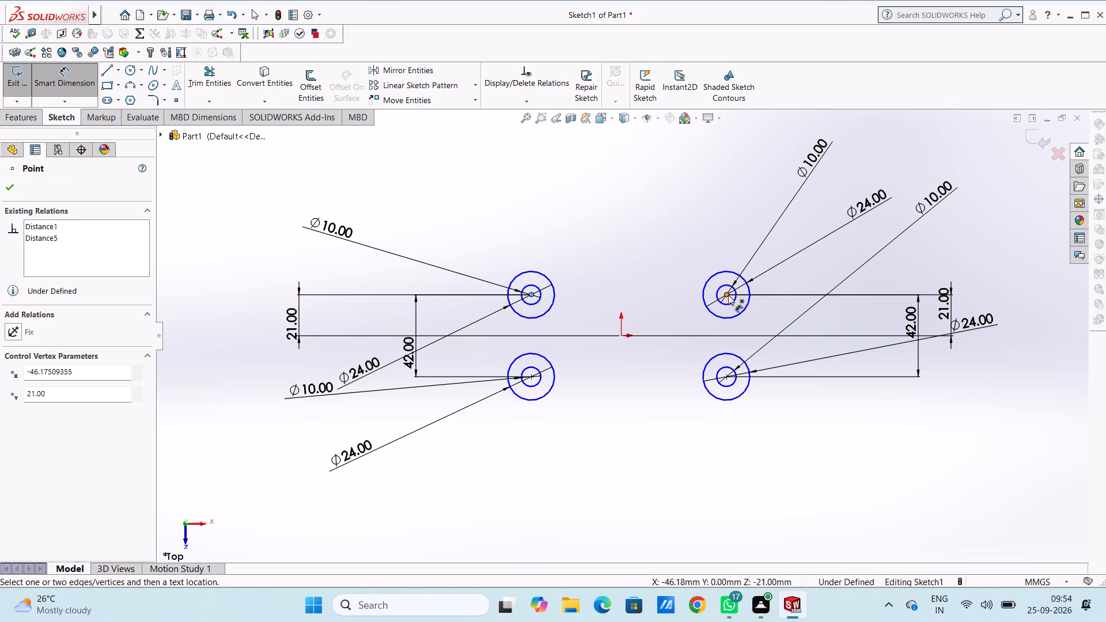
left_click(728, 294)
left_click(688, 172)
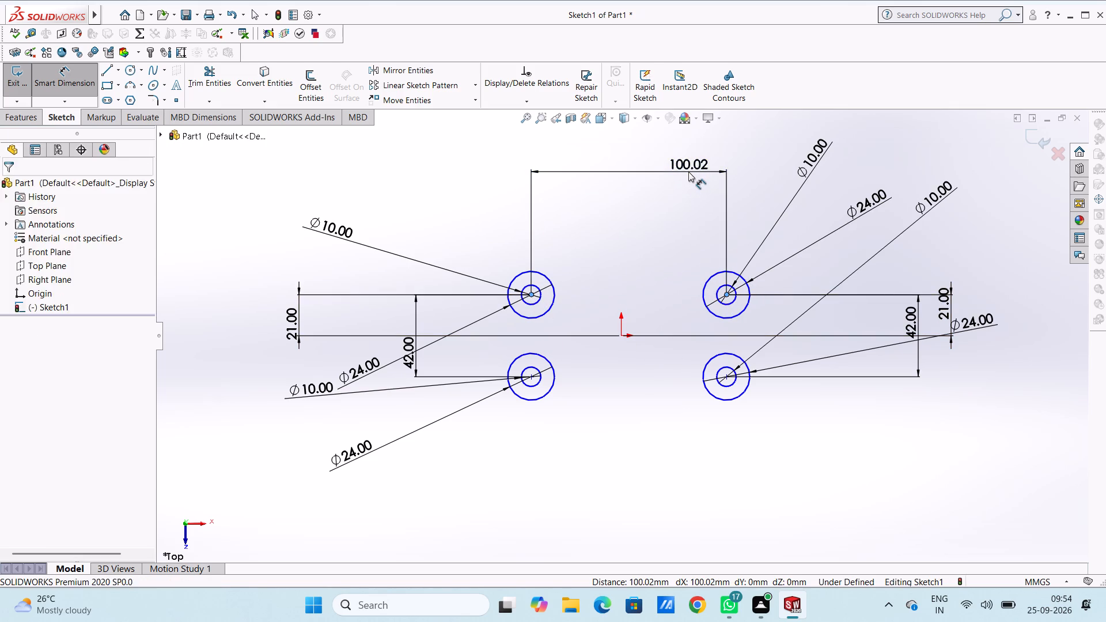
type("111")
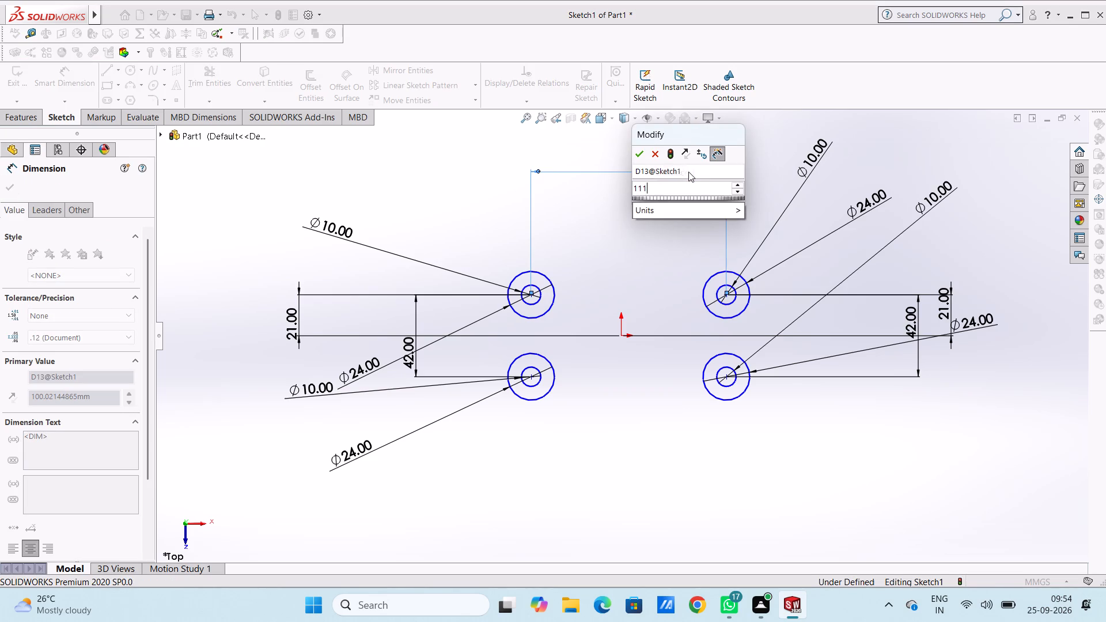
key("Return")
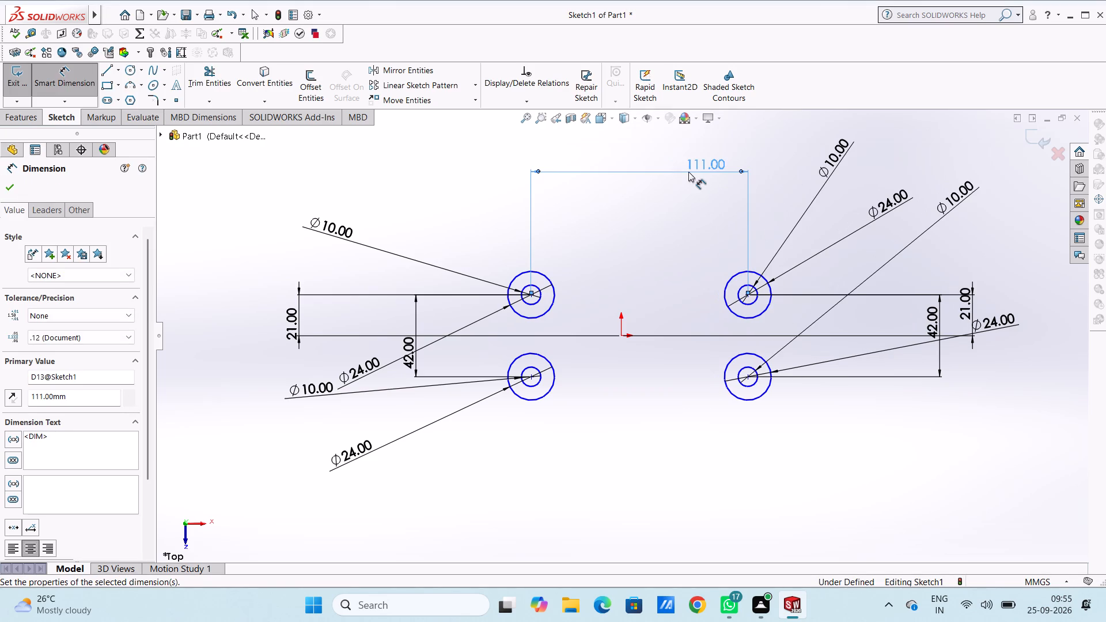
left_click(637, 204)
Dimension the horizontal distance between the centres of the two lower circle pairs as 111 mm.
left_click(531, 377)
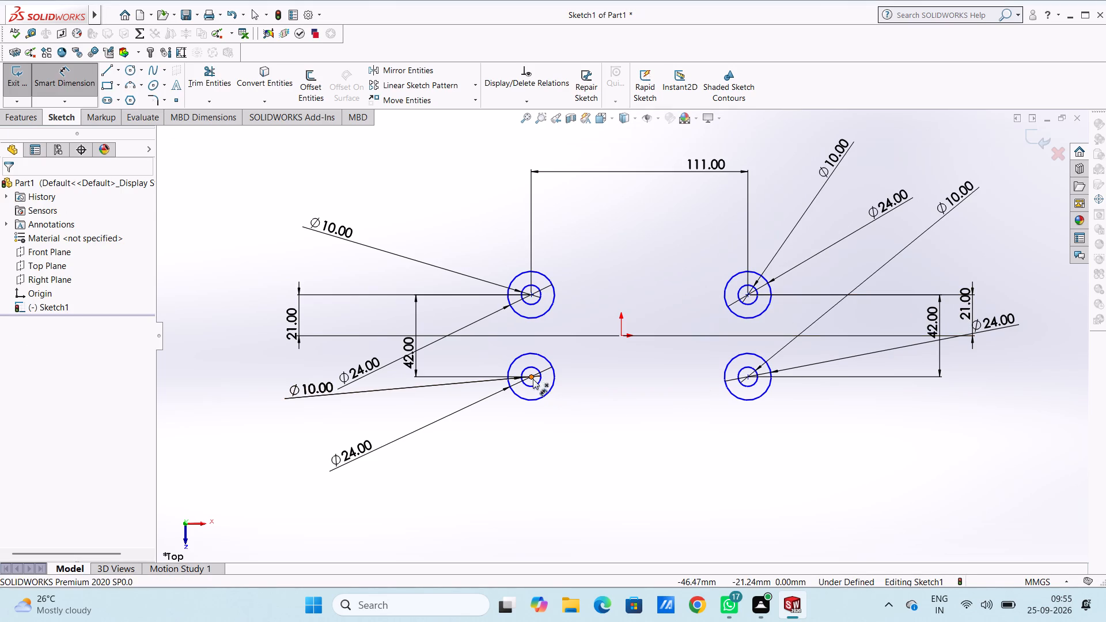
left_click(749, 377)
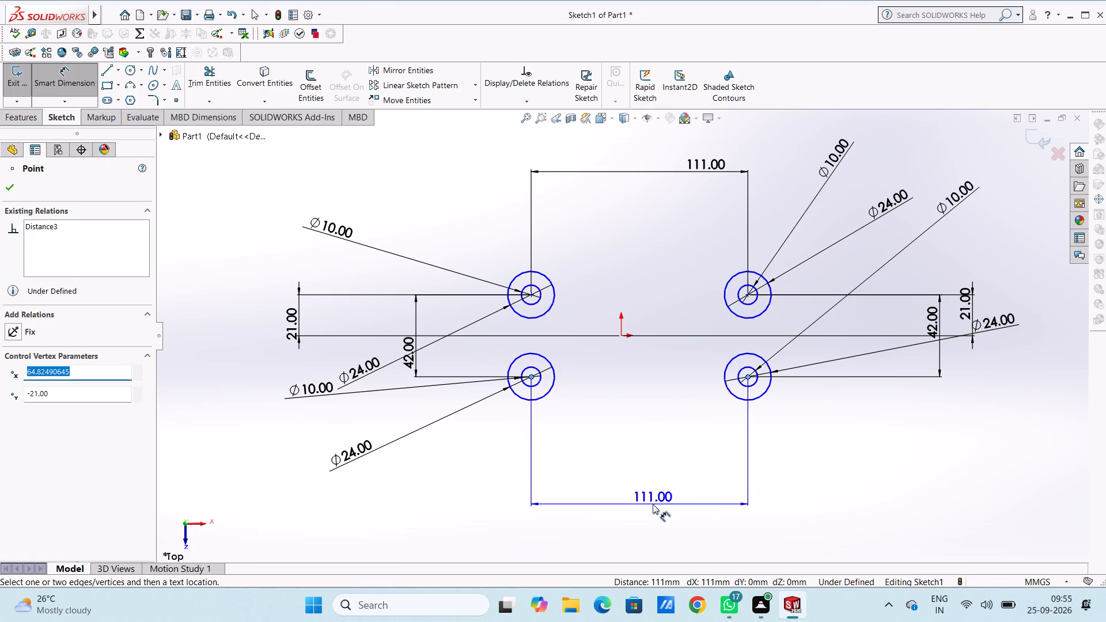
left_click(653, 504)
type("111")
key("Return")
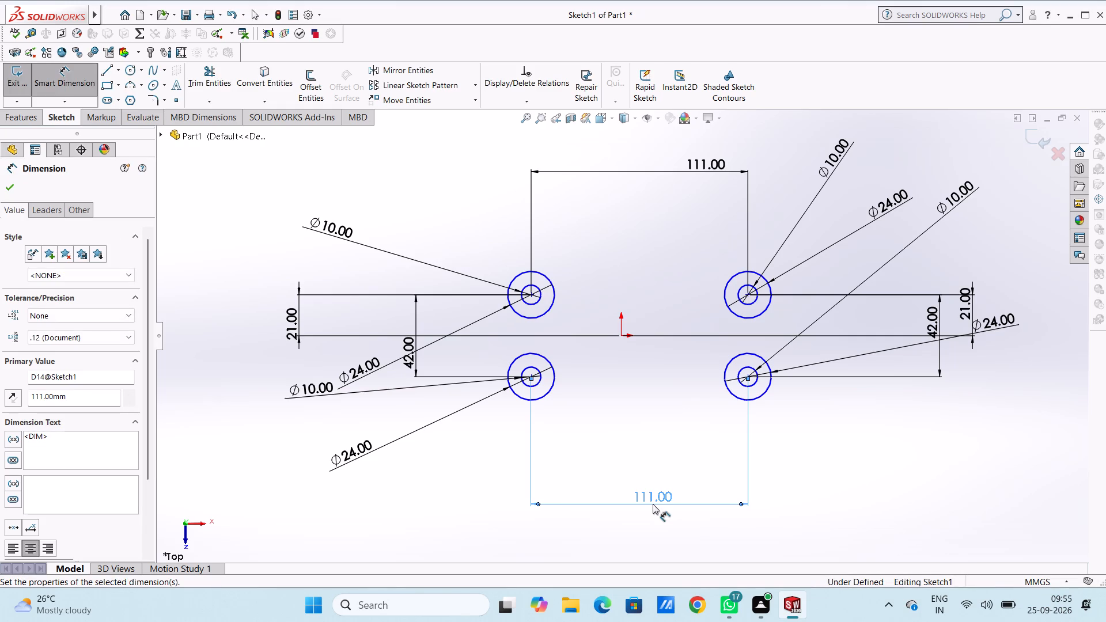
left_click(636, 407)
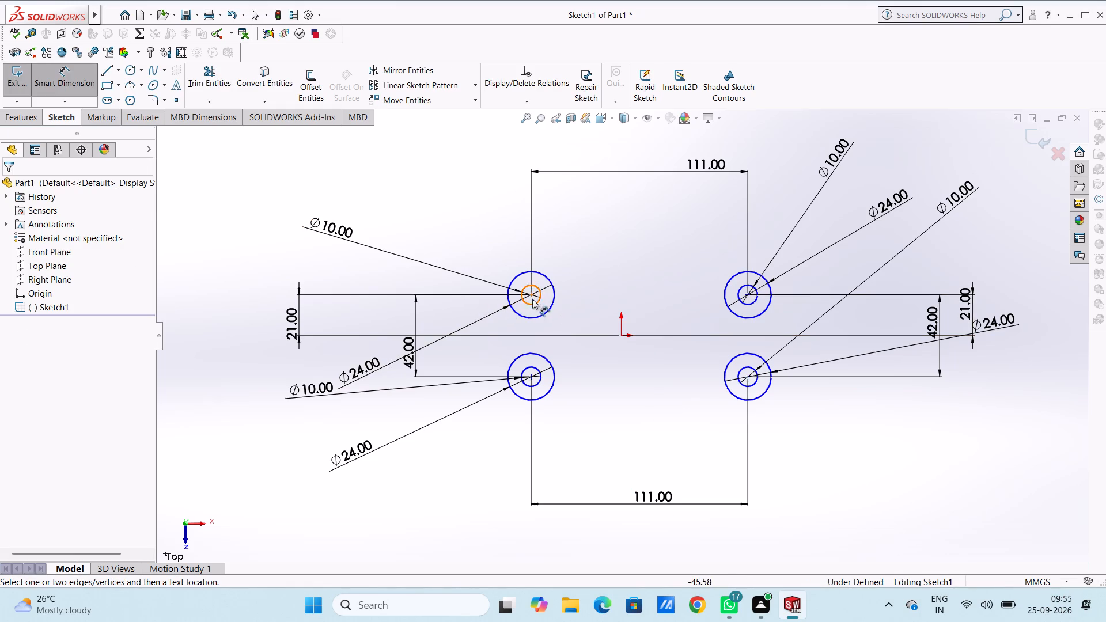
Dimension the horizontal distance from the upper-left pair's centre to the origin as 55.5 mm.
left_click(531, 297)
left_click(621, 336)
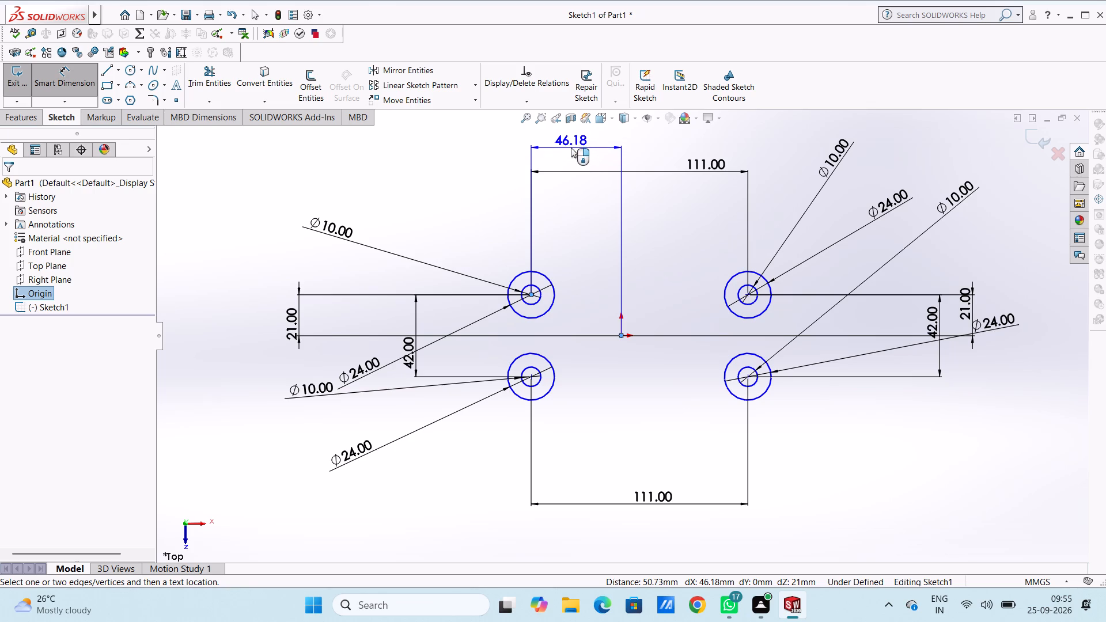
left_click(571, 147)
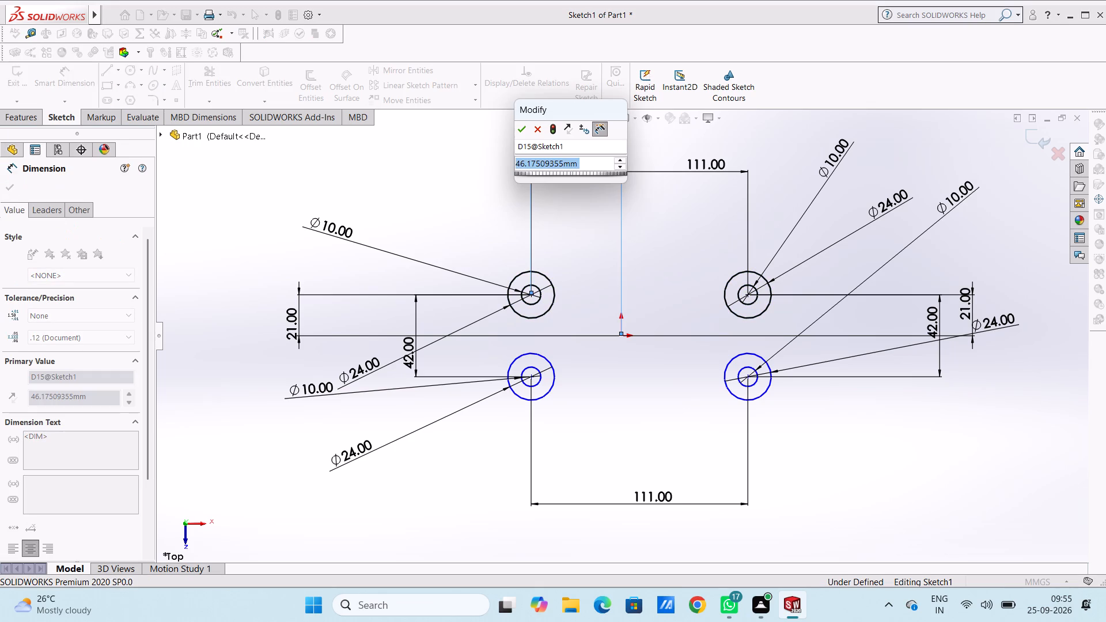
key("1")
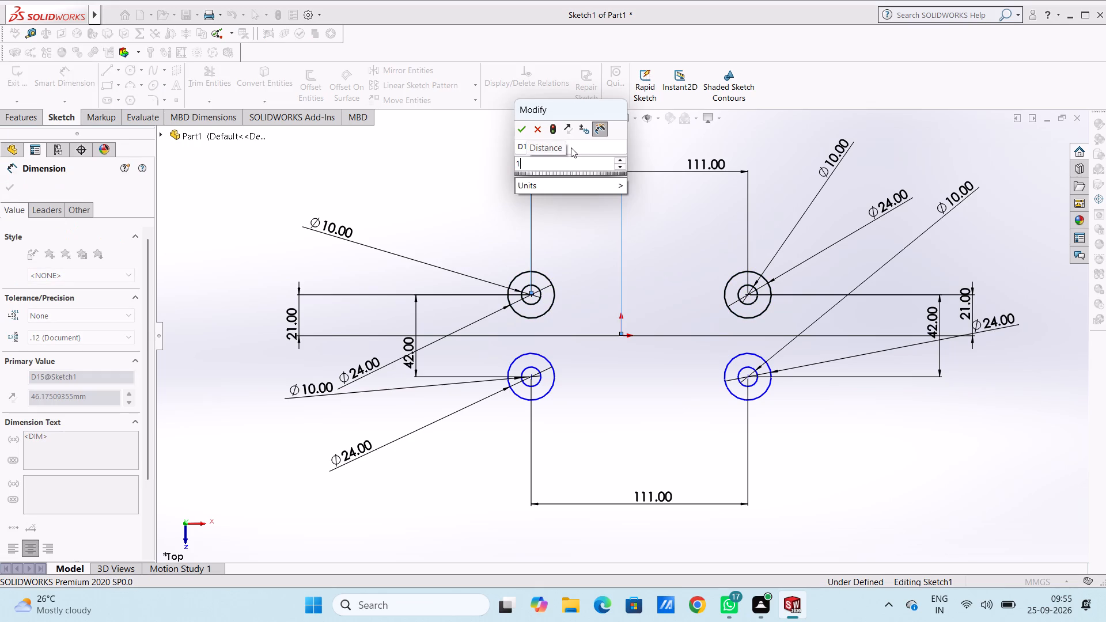
key("BackSpace")
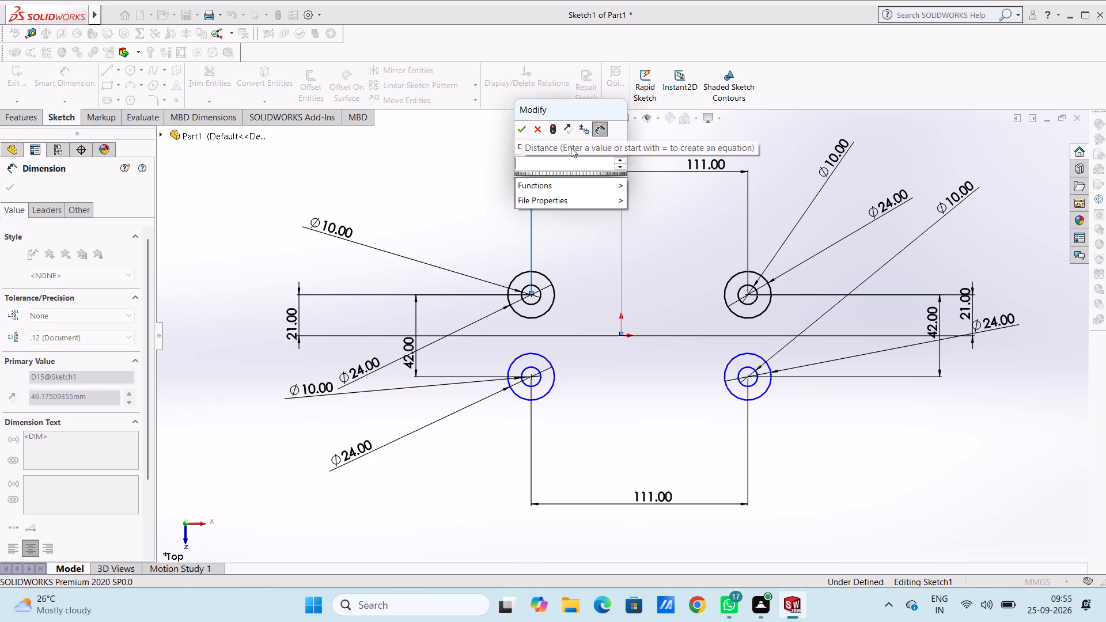
type("55")
type(".5")
key("Return")
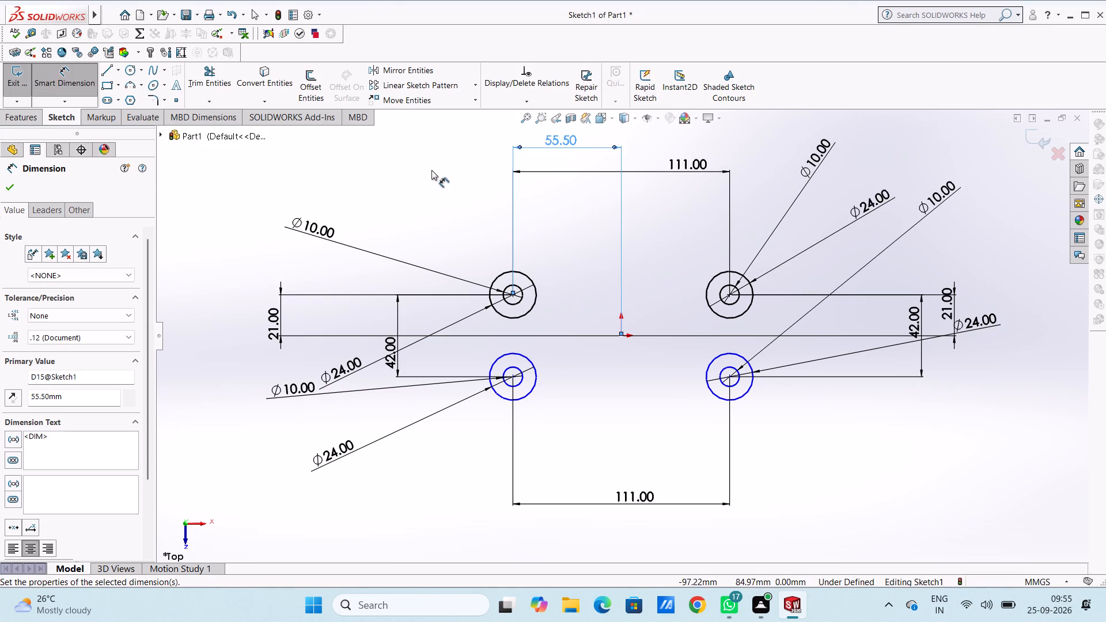
left_click(433, 170)
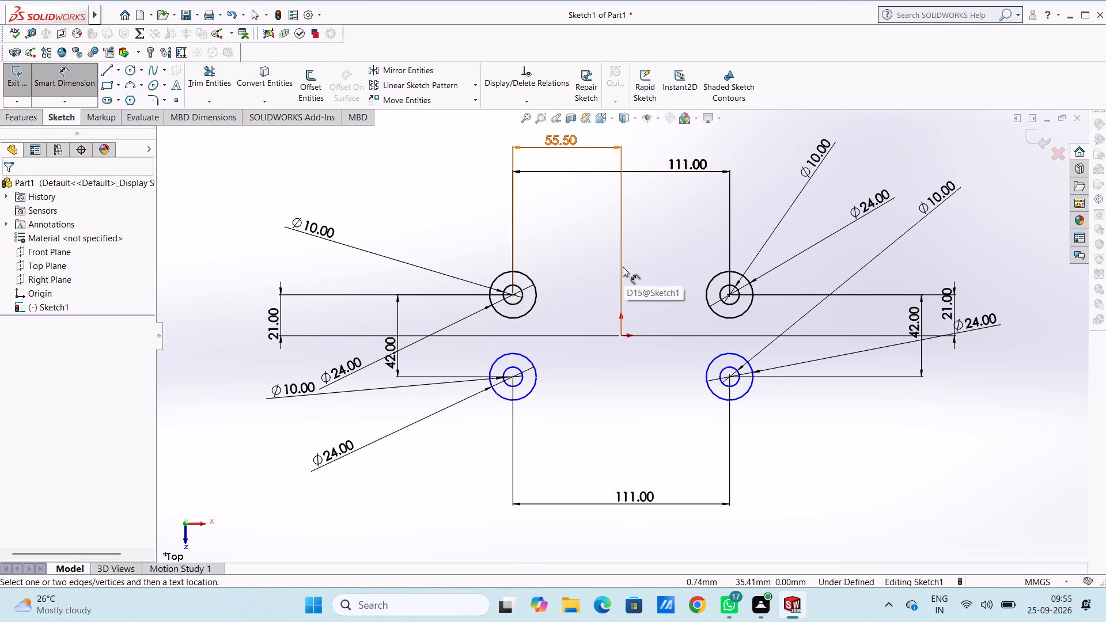
Dimension the horizontal distance from the lower-left pair's centre to the origin as 55.5 mm.
left_click(512, 376)
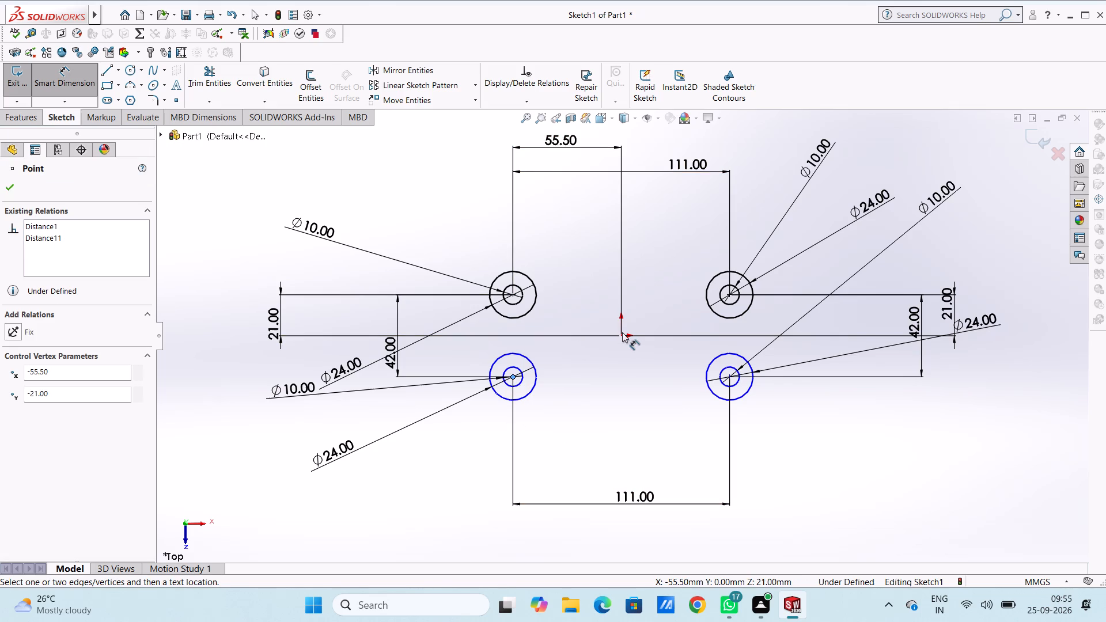
left_click(623, 337)
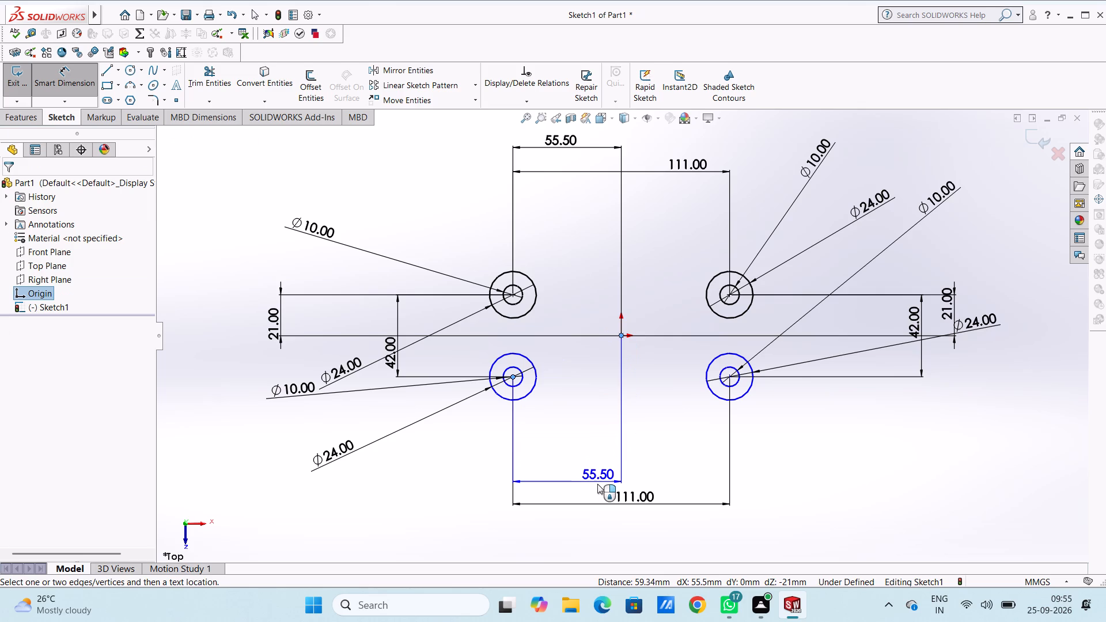
left_click(597, 484)
left_click(546, 466)
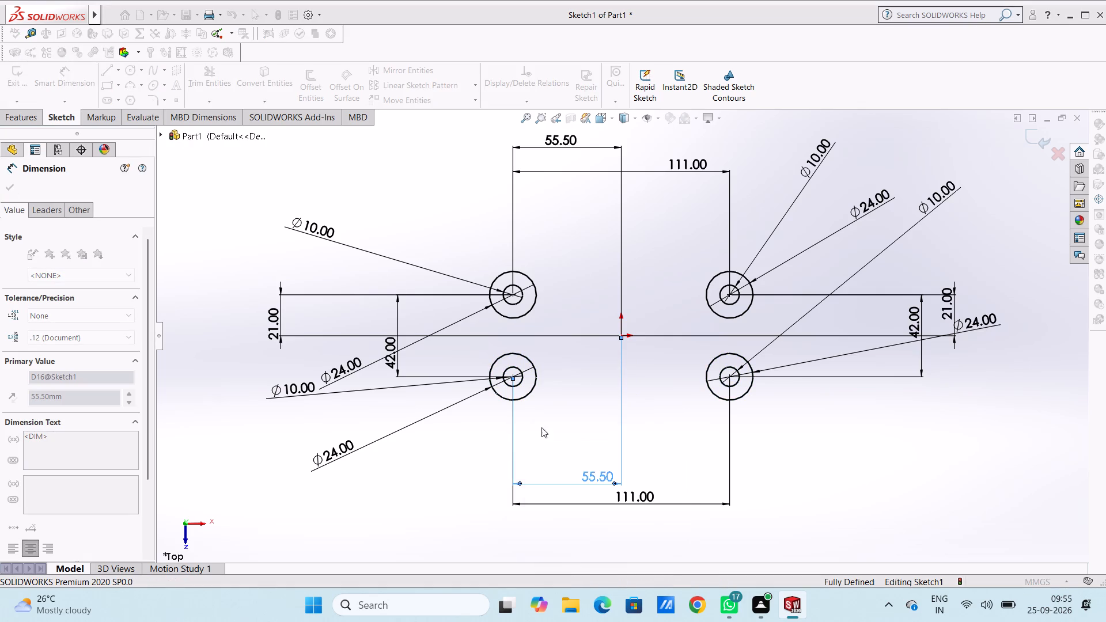
left_click(588, 384)
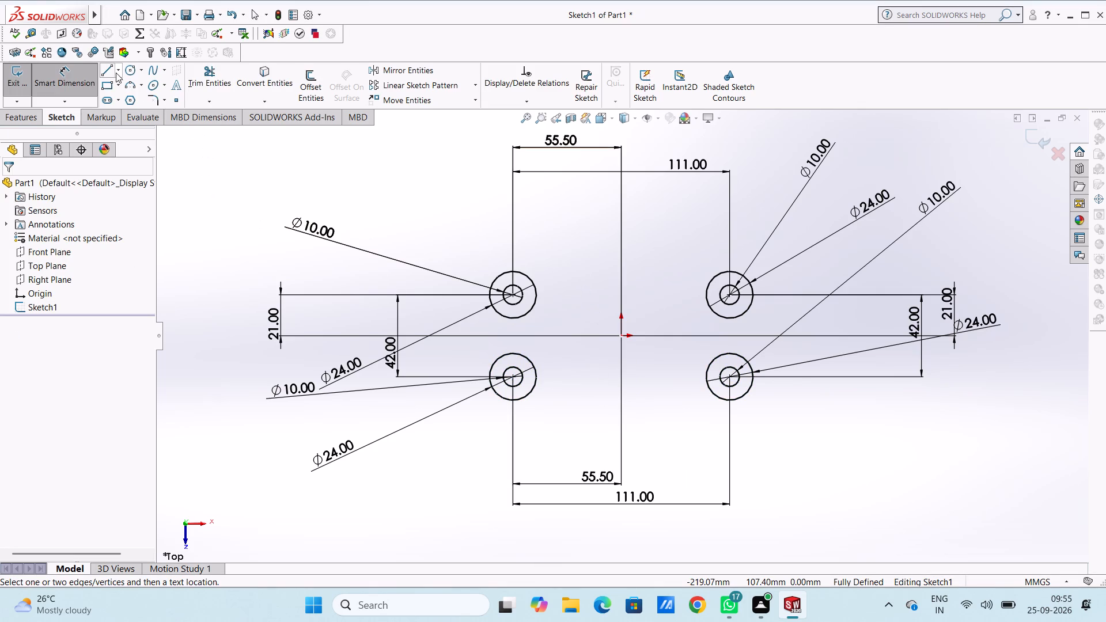
Sketch a 22 mm horizontal line leftwards from directly above the origin, and a 44 mm horizontal line back rightwards from its end.
left_click(105, 69)
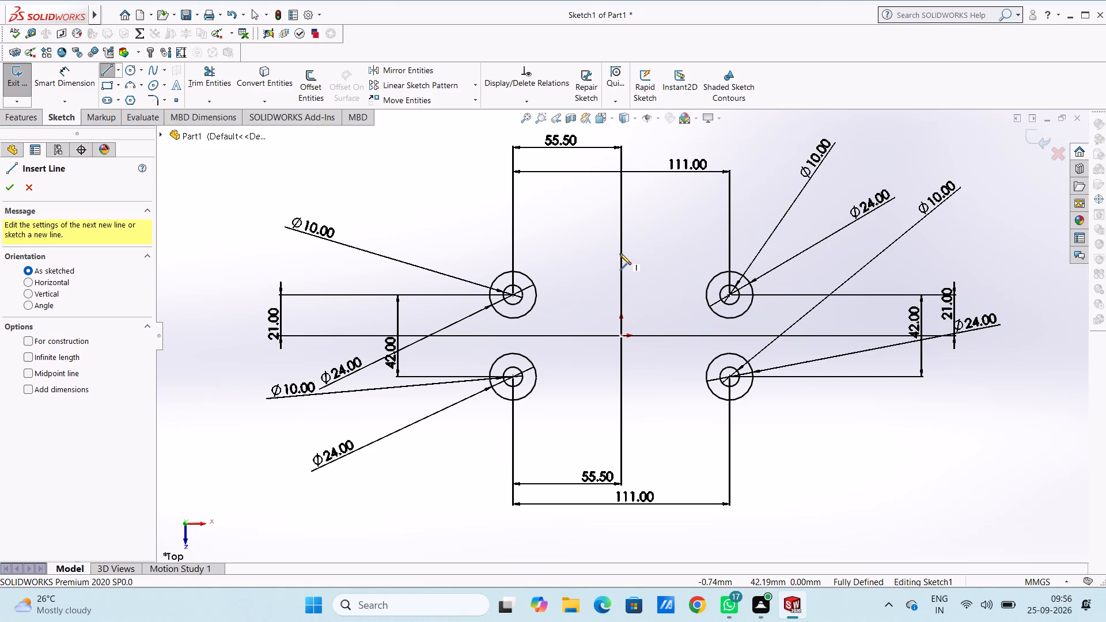
left_click(620, 253)
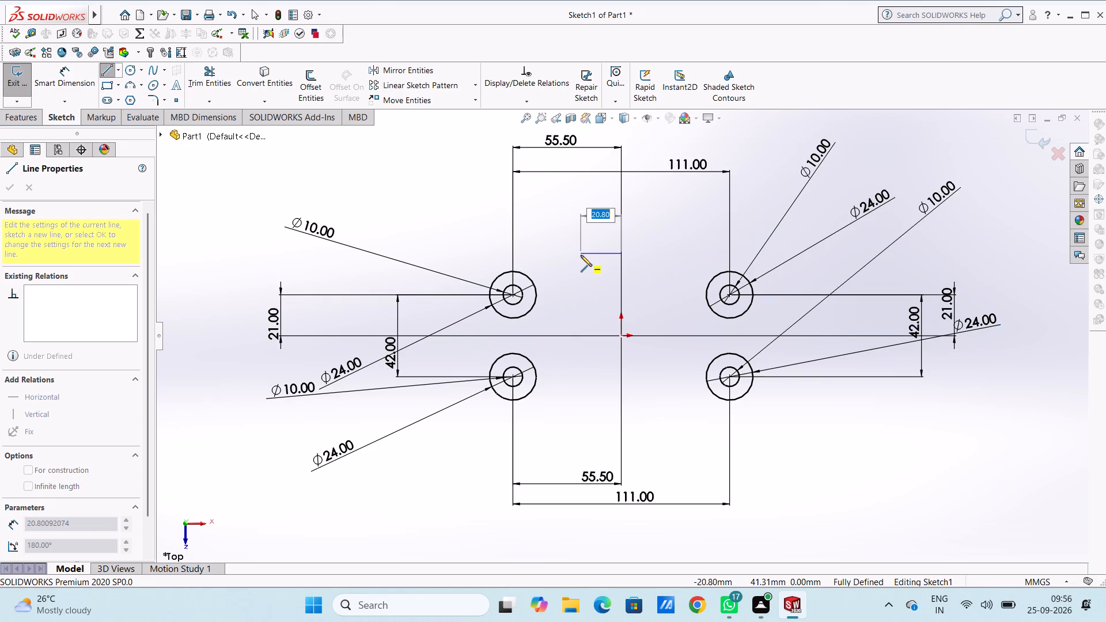
type("22")
key("Return")
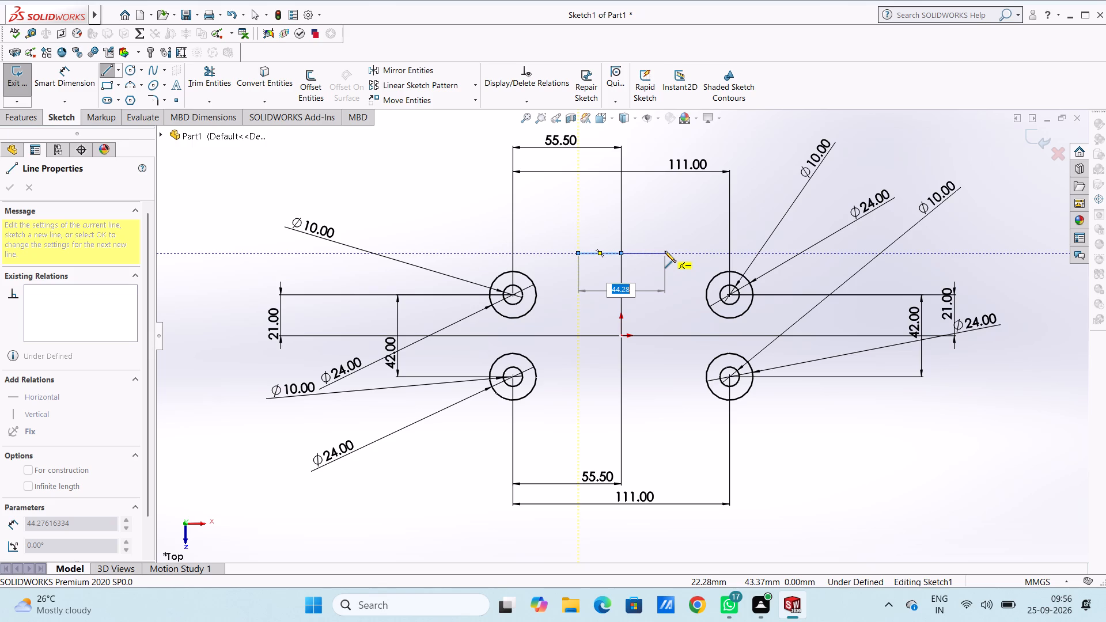
type("44")
key("Return")
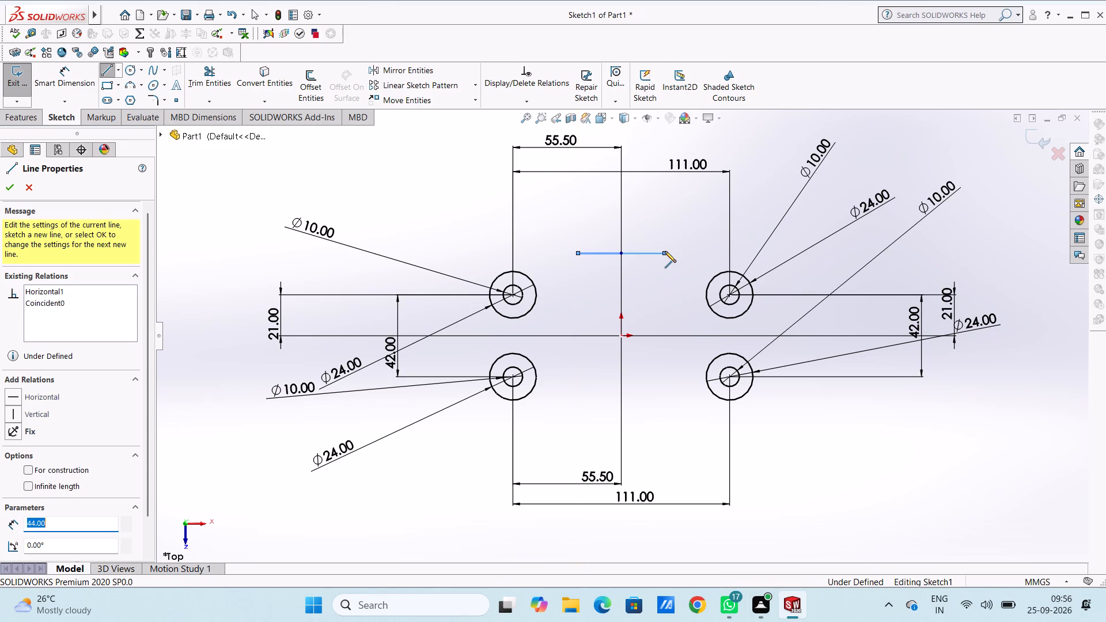
key("Escape")
key("Escape")
Delete the 22 mm helper line, keeping the 44 mm line above the origin.
left_click(593, 256)
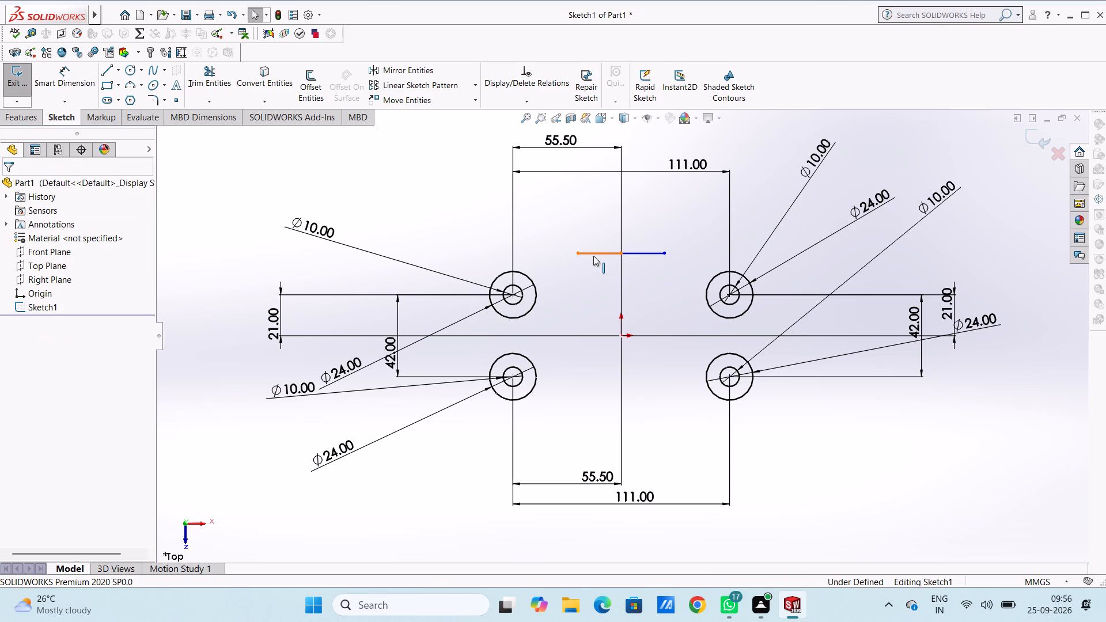
key("Delete")
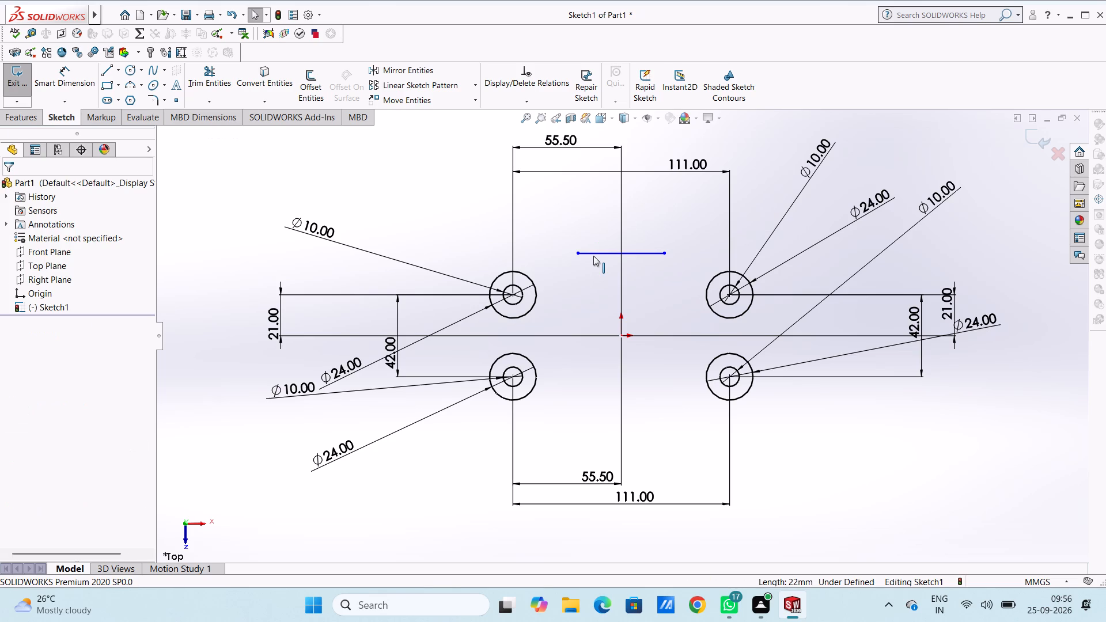
Dimension the length of the horizontal line above the origin as 44 mm.
left_click(77, 84)
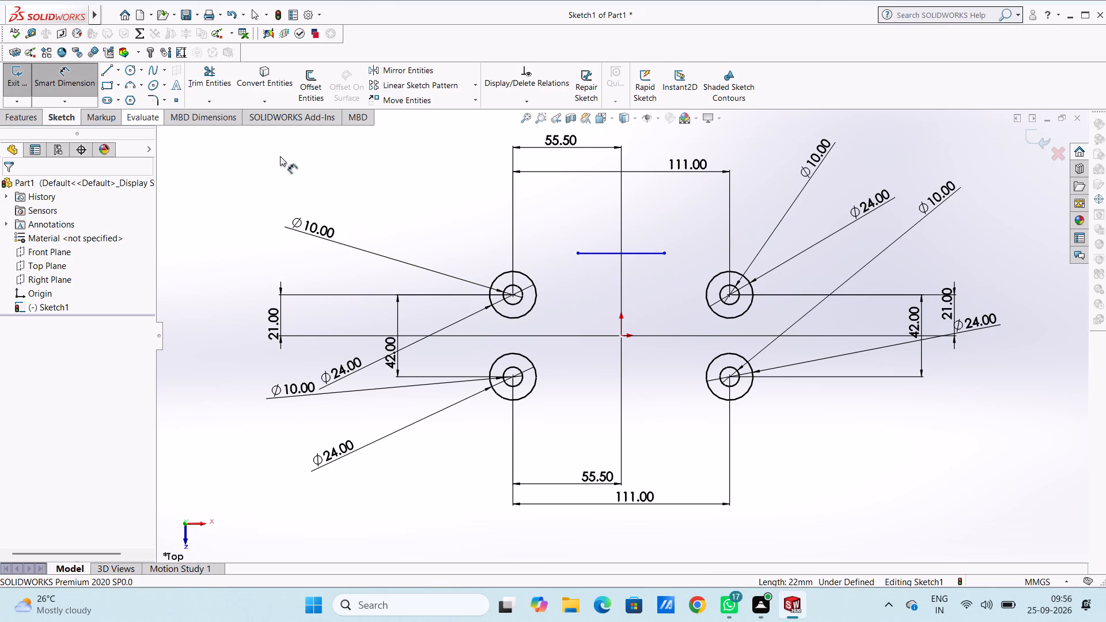
left_click(578, 252)
left_click(668, 254)
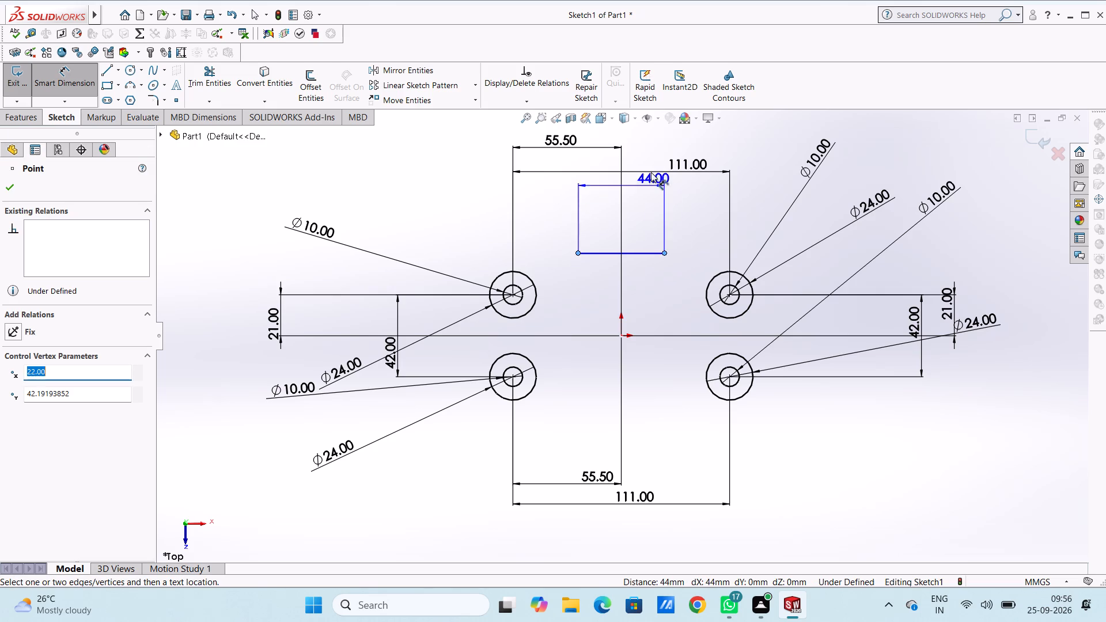
left_click(646, 147)
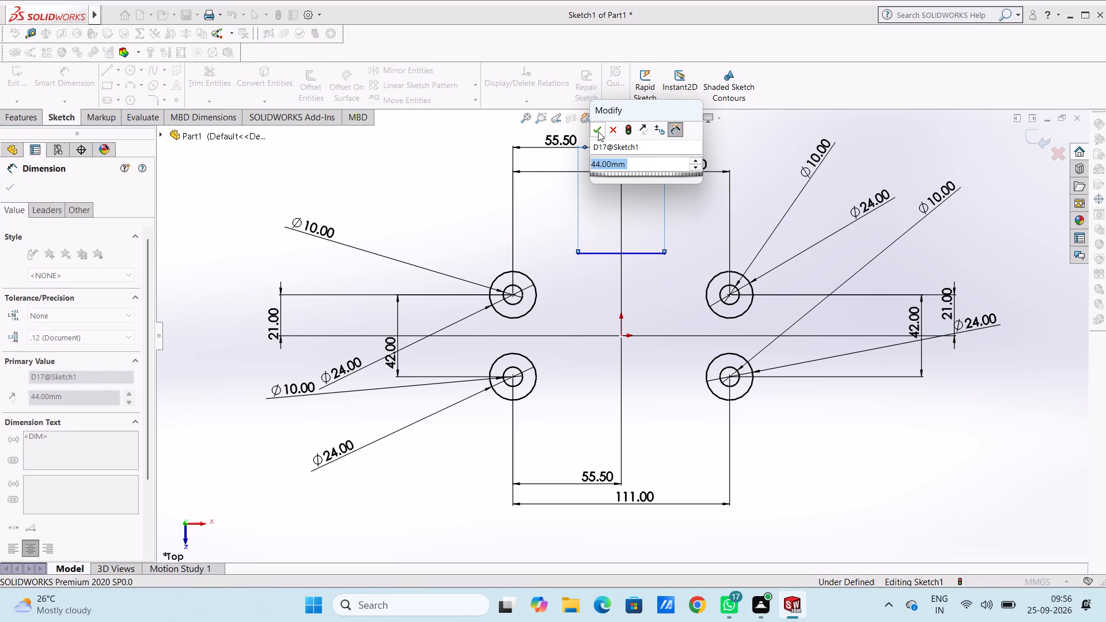
left_click(598, 131)
left_click(419, 211)
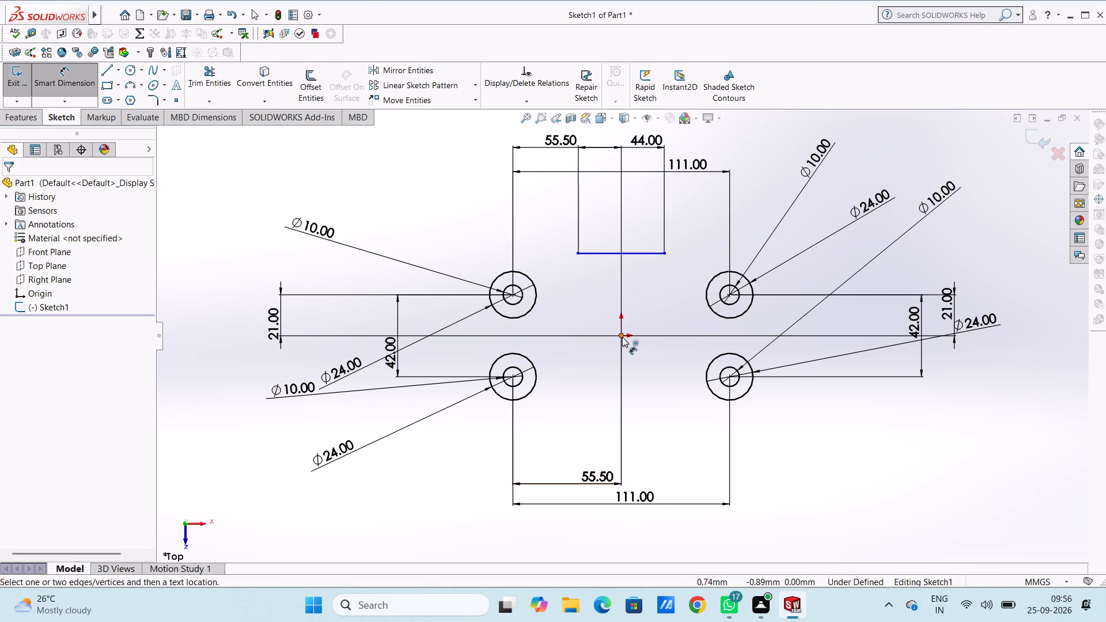
Dimension the vertical distance from the origin to the 44 mm line as 21 mm.
left_click(622, 336)
left_click(632, 254)
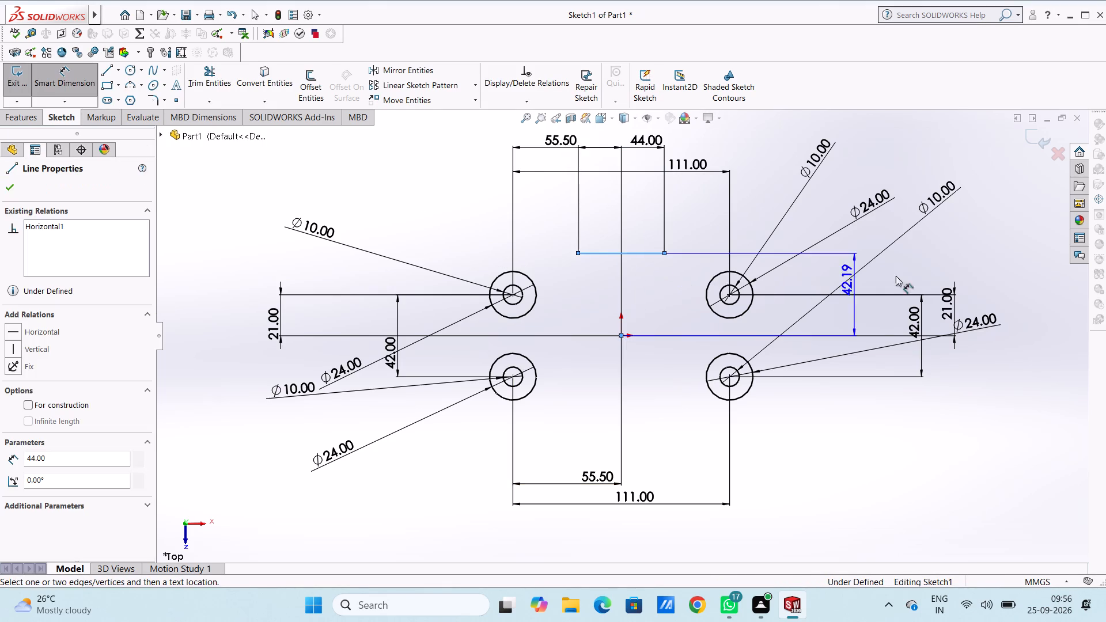
left_click(991, 268)
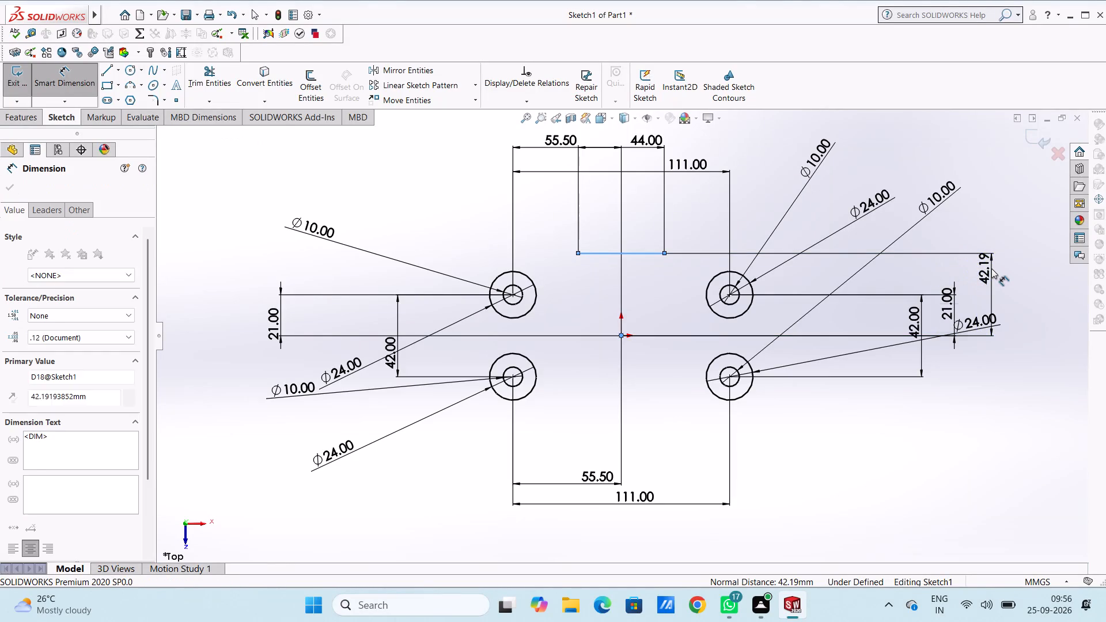
type("21")
key("Return")
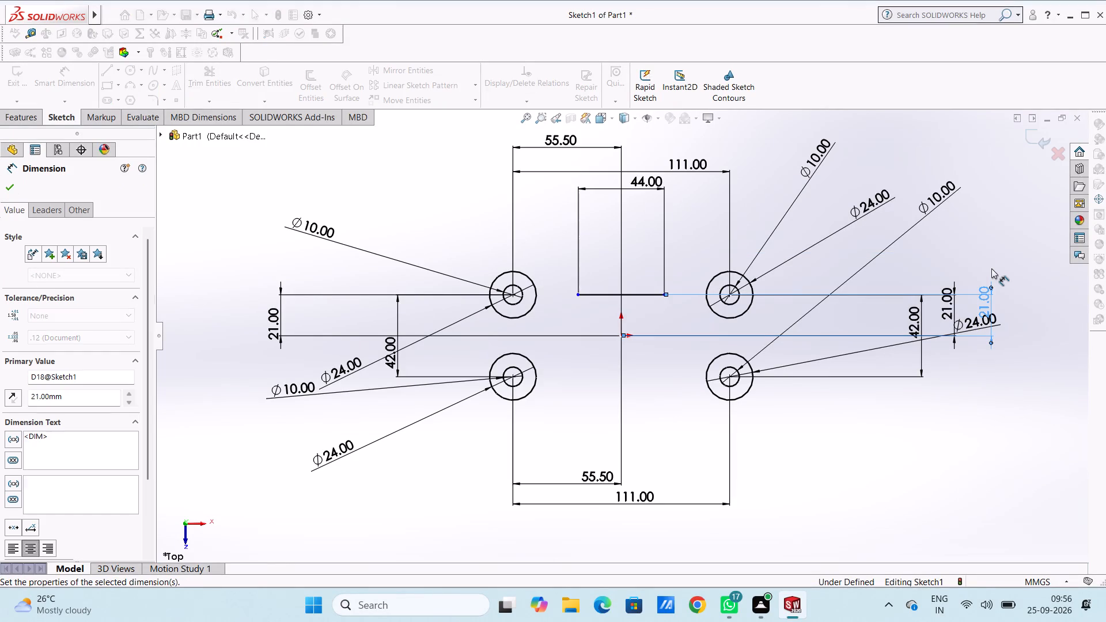
left_click(923, 150)
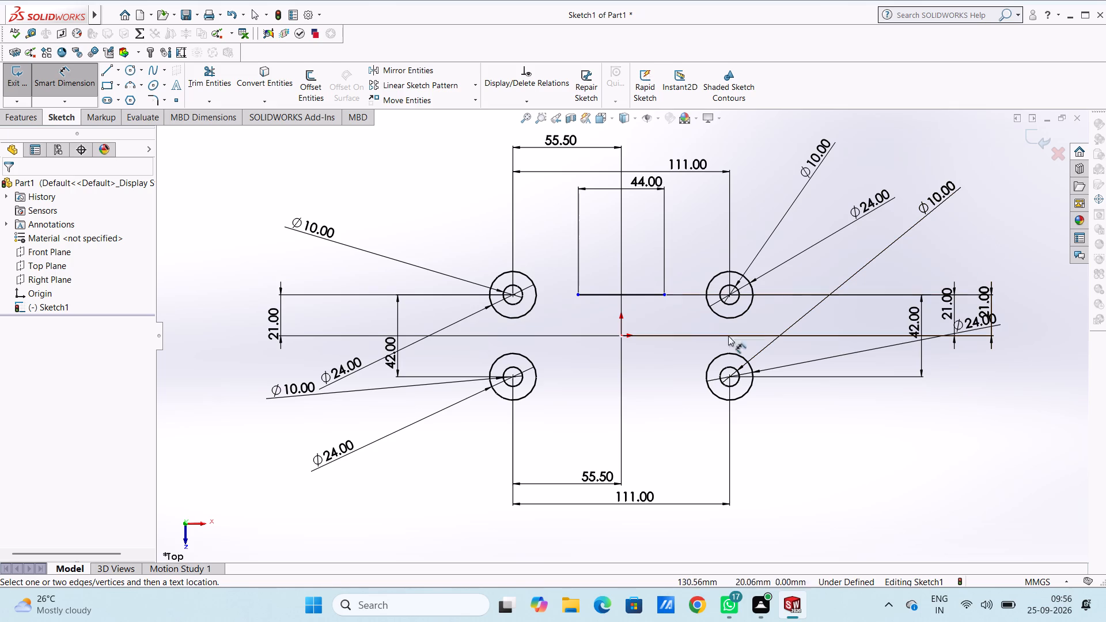
Sketch connected lines from the upper-left outer circle's top, 33.5 mm right, 66 mm down and 33.5 mm back to the lower-left outer circle's bottom.
left_click(107, 69)
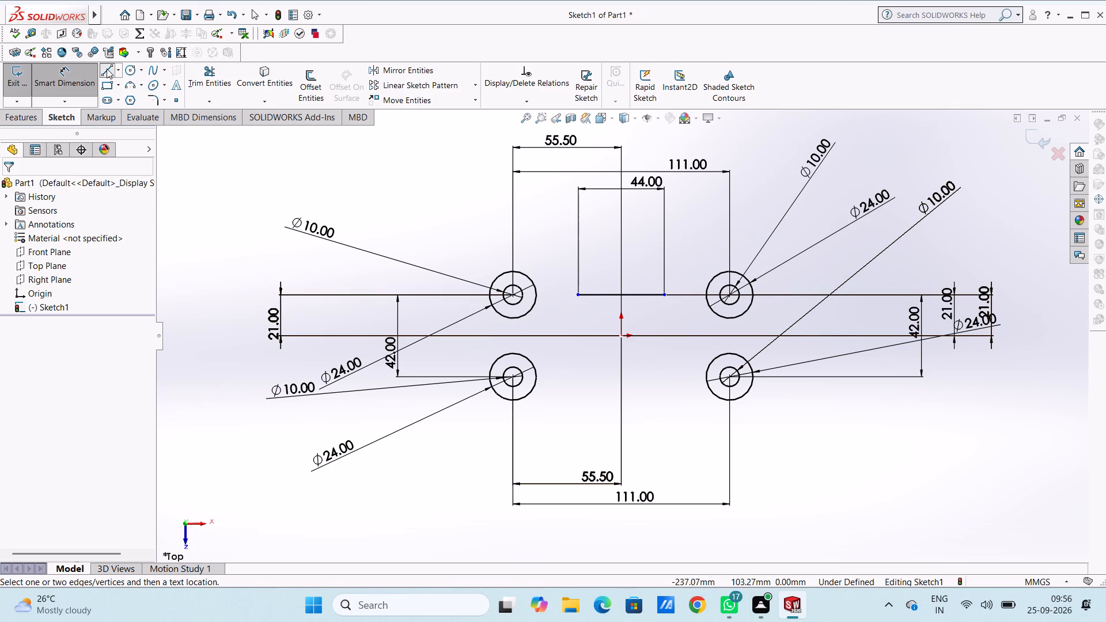
left_click(513, 271)
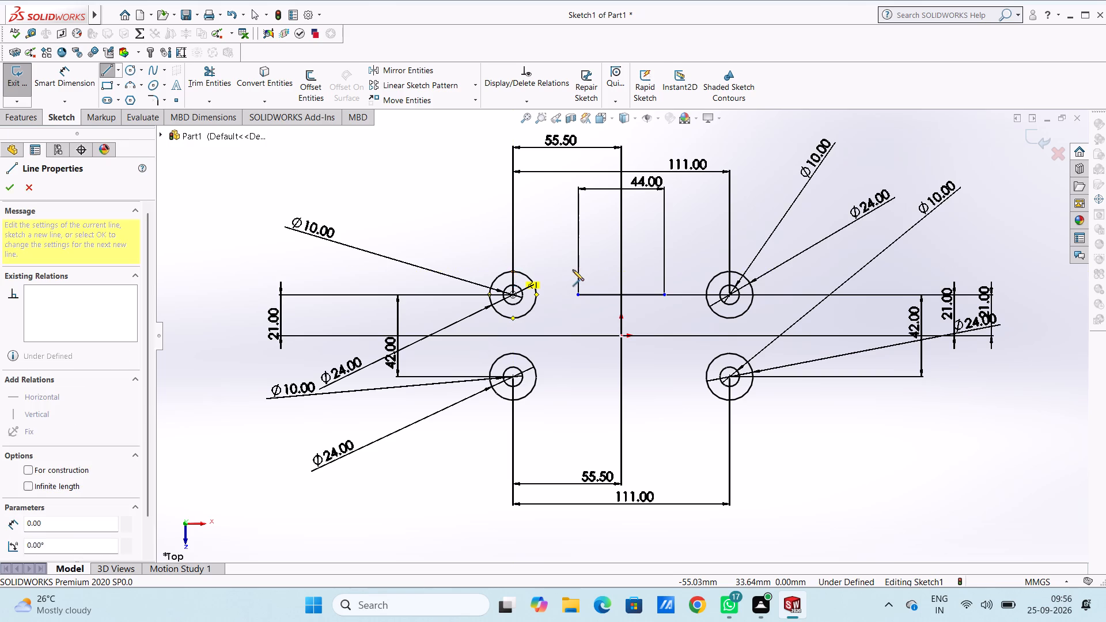
left_click(578, 270)
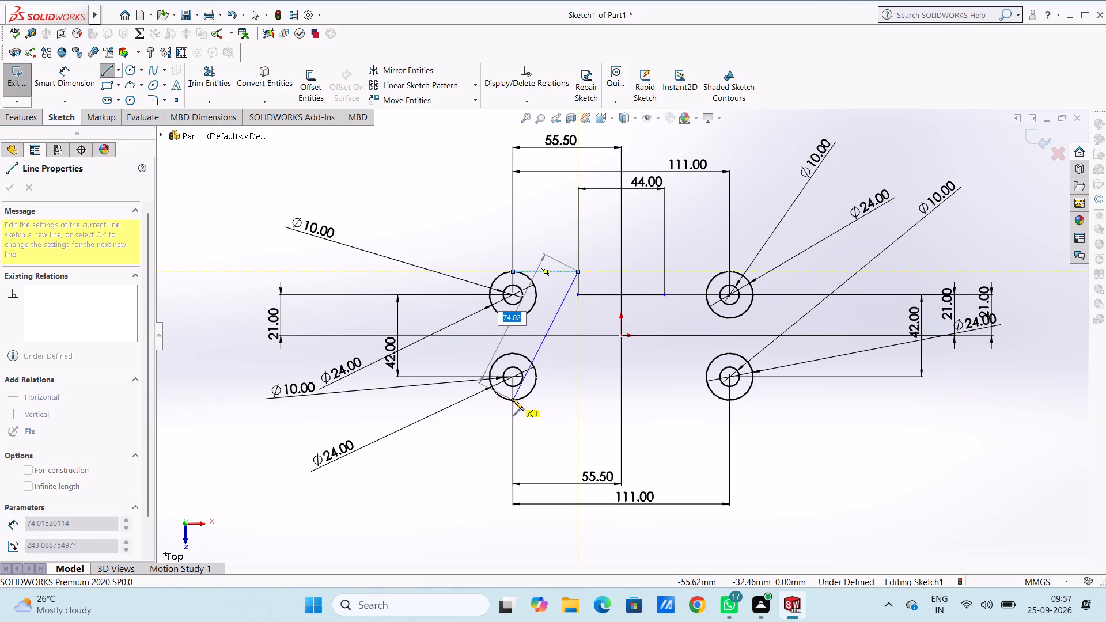
left_click(578, 398)
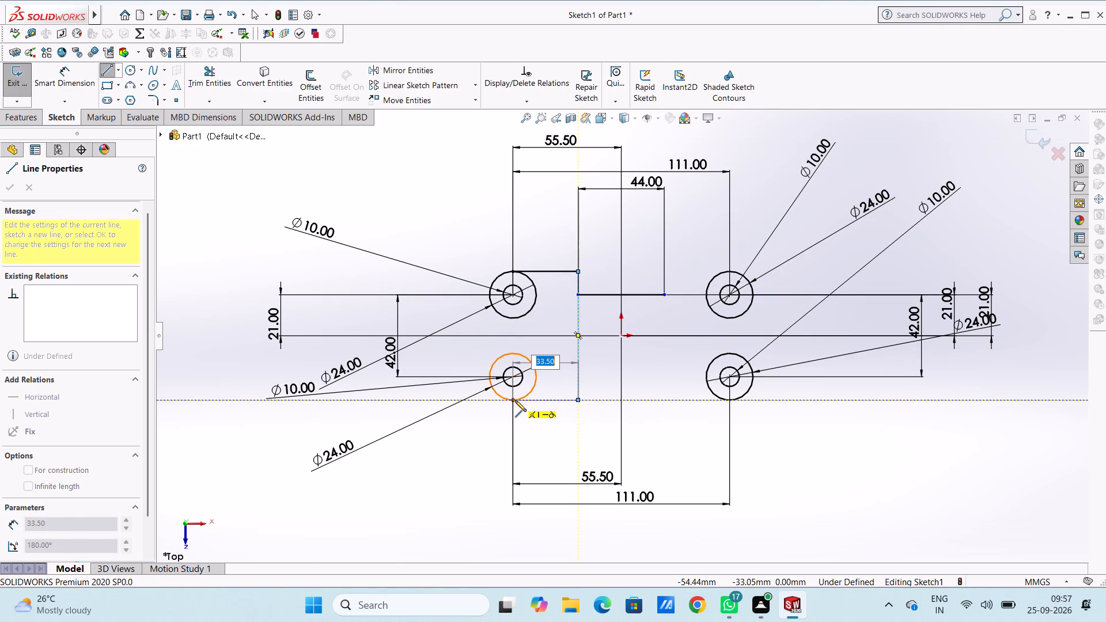
left_click(513, 401)
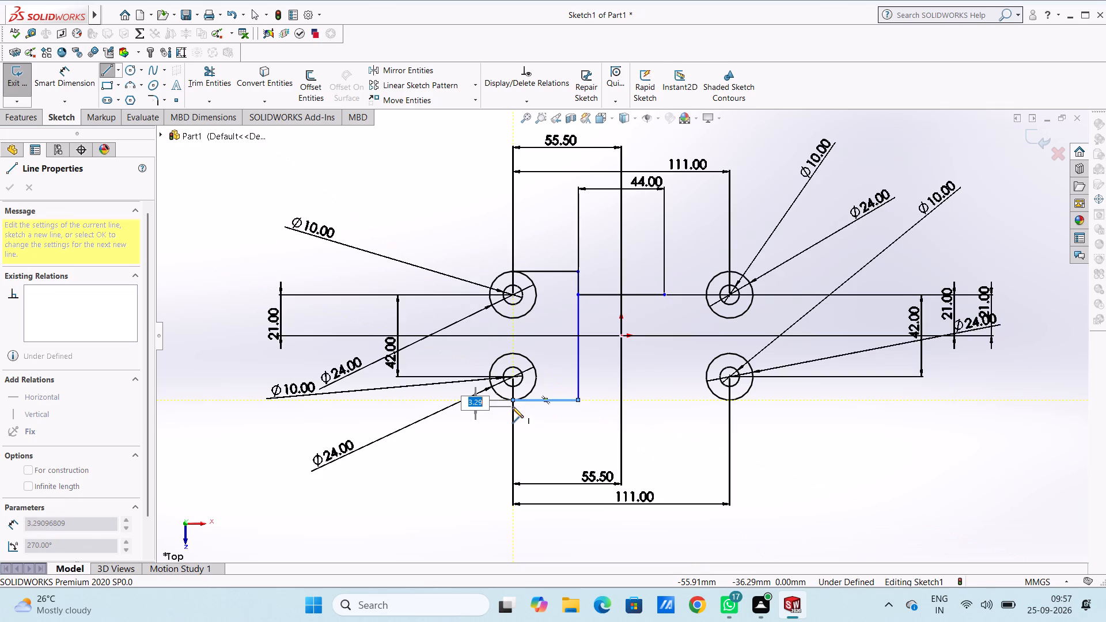
key("Escape")
key("Escape")
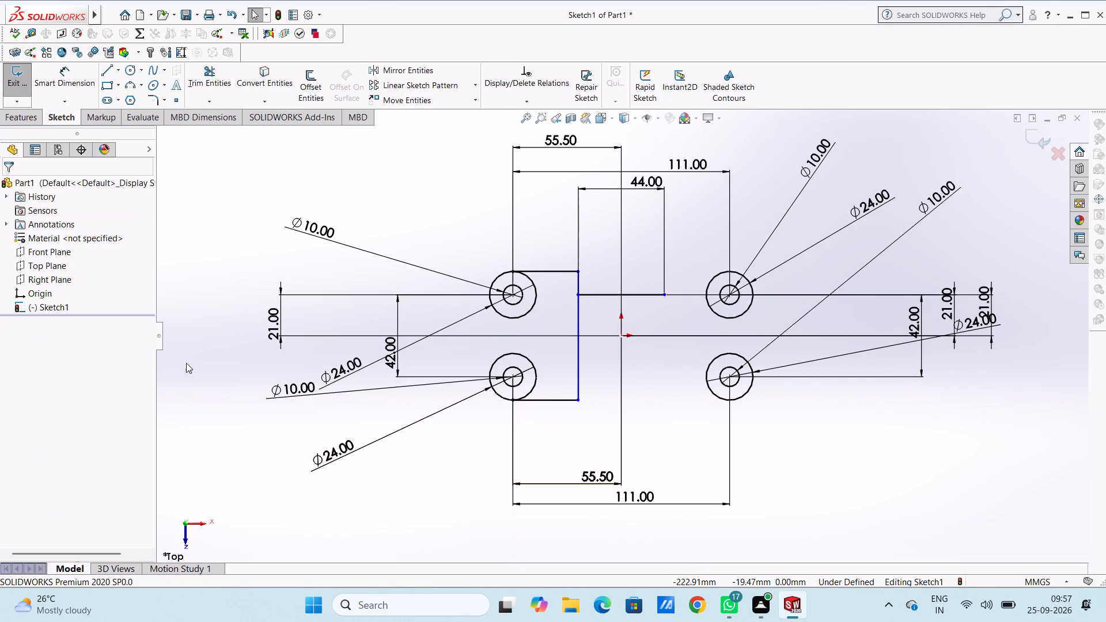
Sketch a 42 mm vertical line joining the leftmost points of the two left outer circles.
left_click(109, 73)
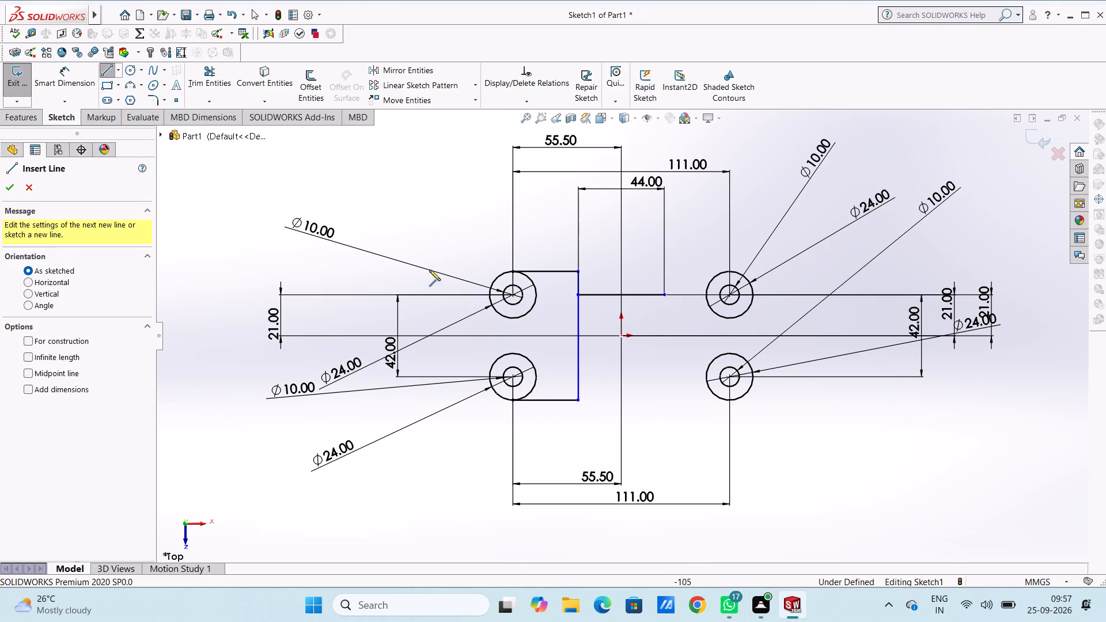
left_click(487, 293)
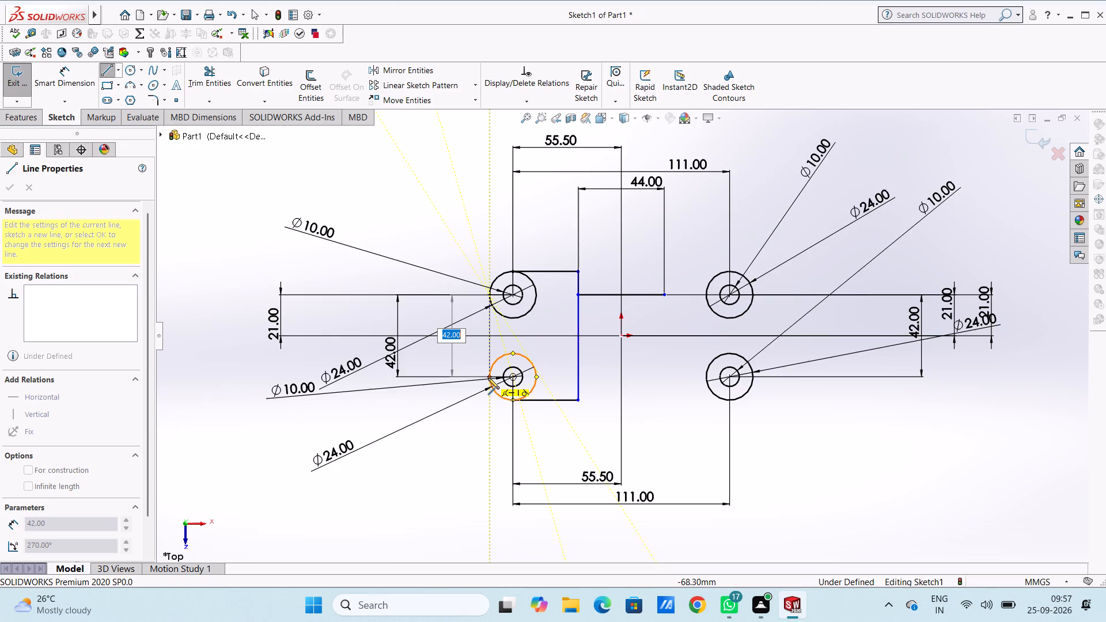
left_click(488, 378)
key("Escape")
key("Escape")
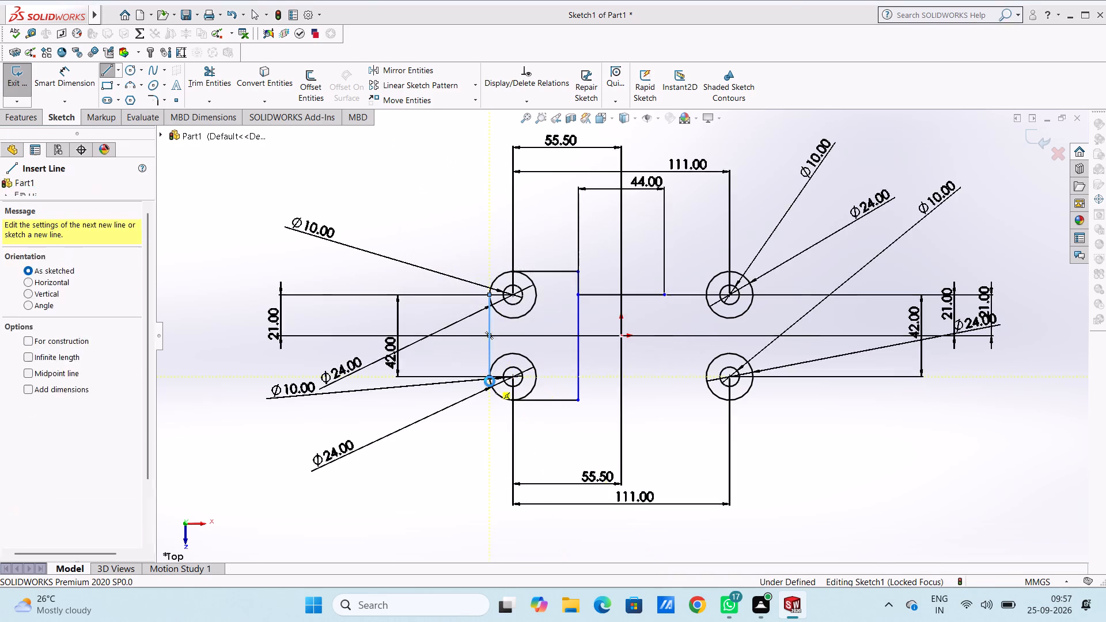
key("Escape")
Sketch connected lines from the upper-right outer circle's top, 33.5 mm left, 66 mm down and 33.5 mm back to the lower-right outer circle's bottom.
scroll(893, 280, "down", 1)
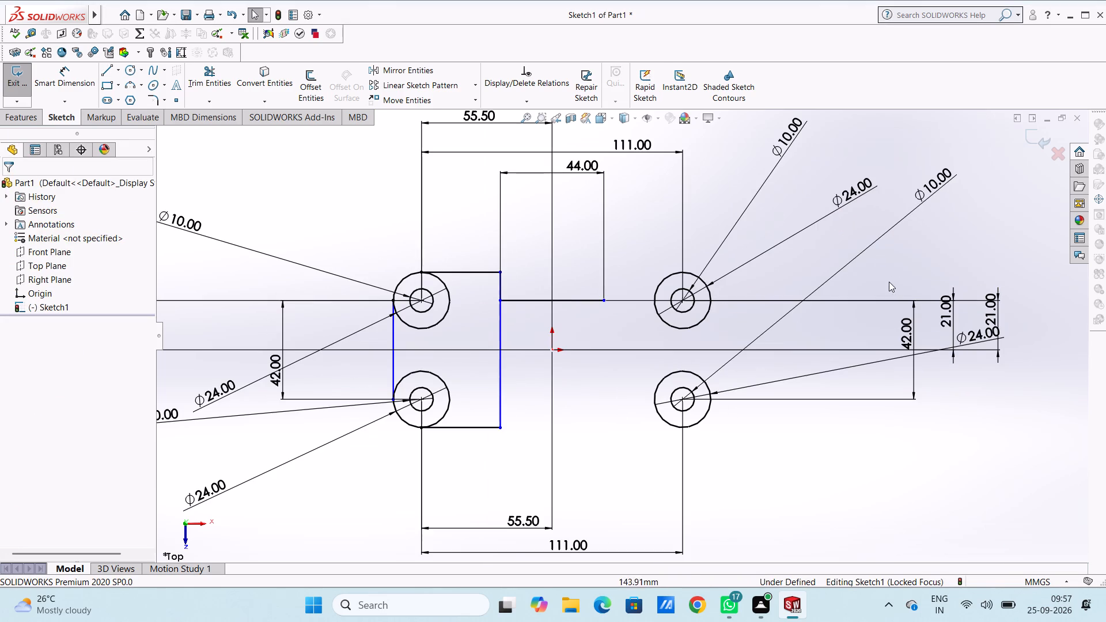
left_click(104, 70)
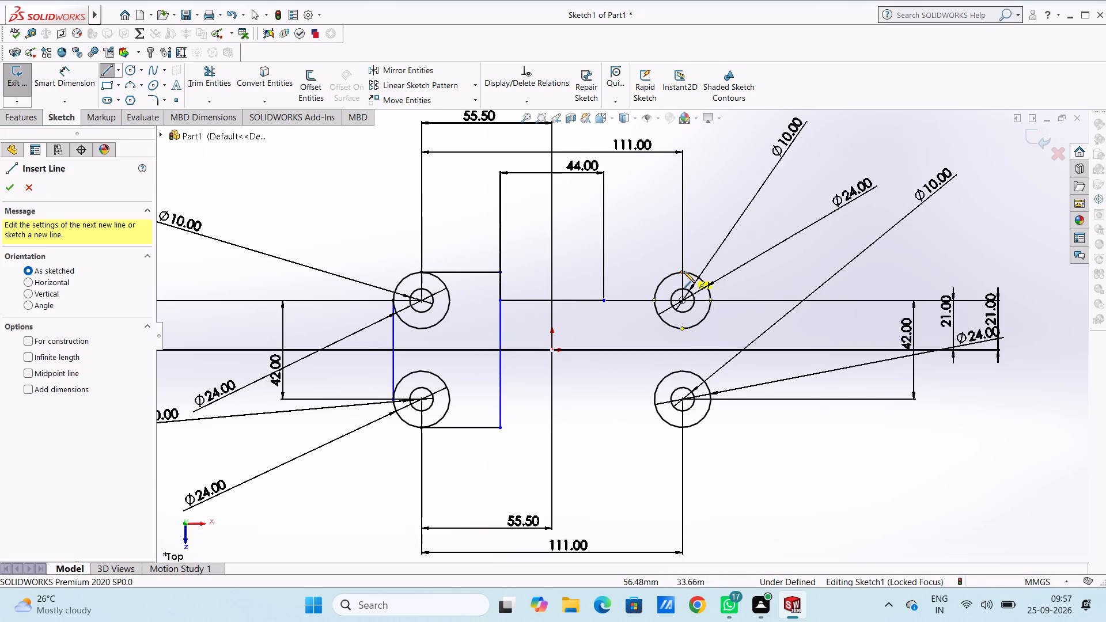
left_click(683, 271)
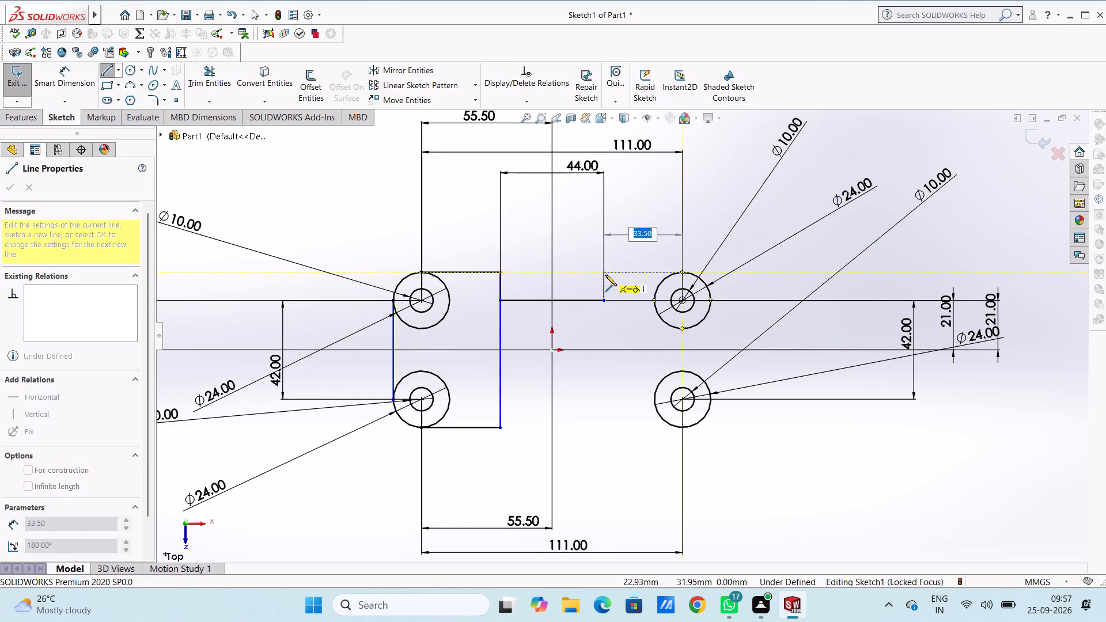
left_click(604, 273)
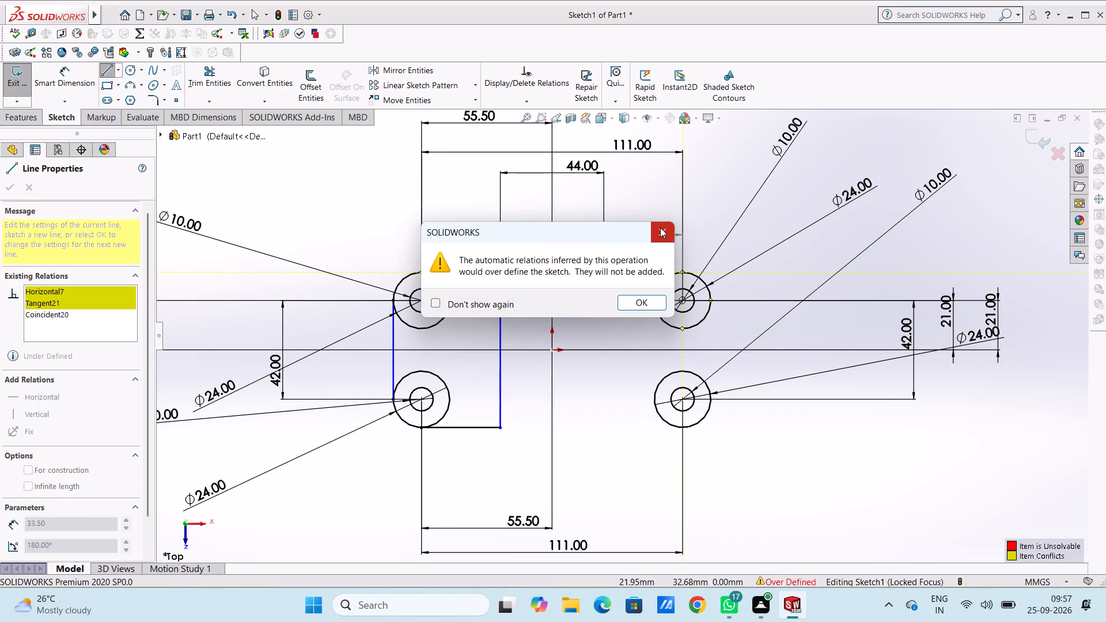
left_click_drag(662, 227, 659, 237)
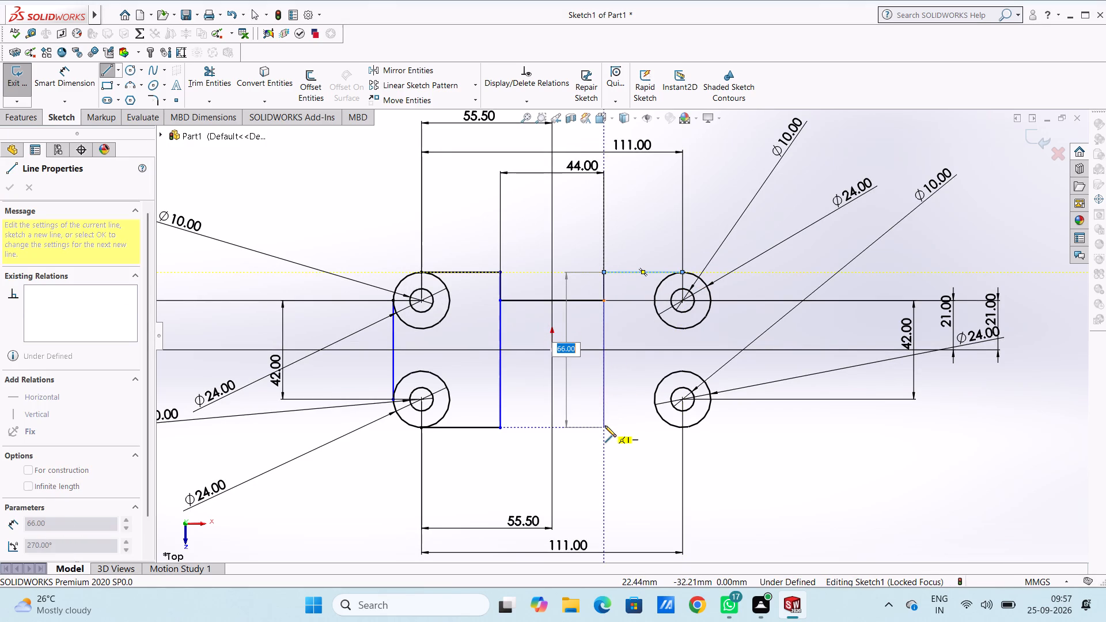
left_click(605, 426)
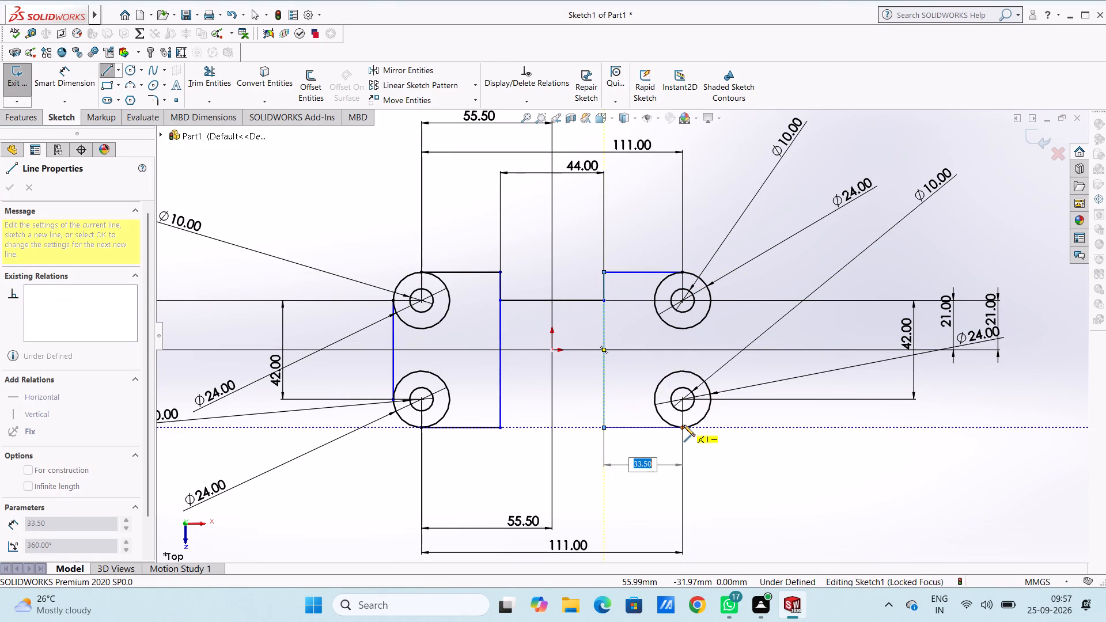
left_click(684, 426)
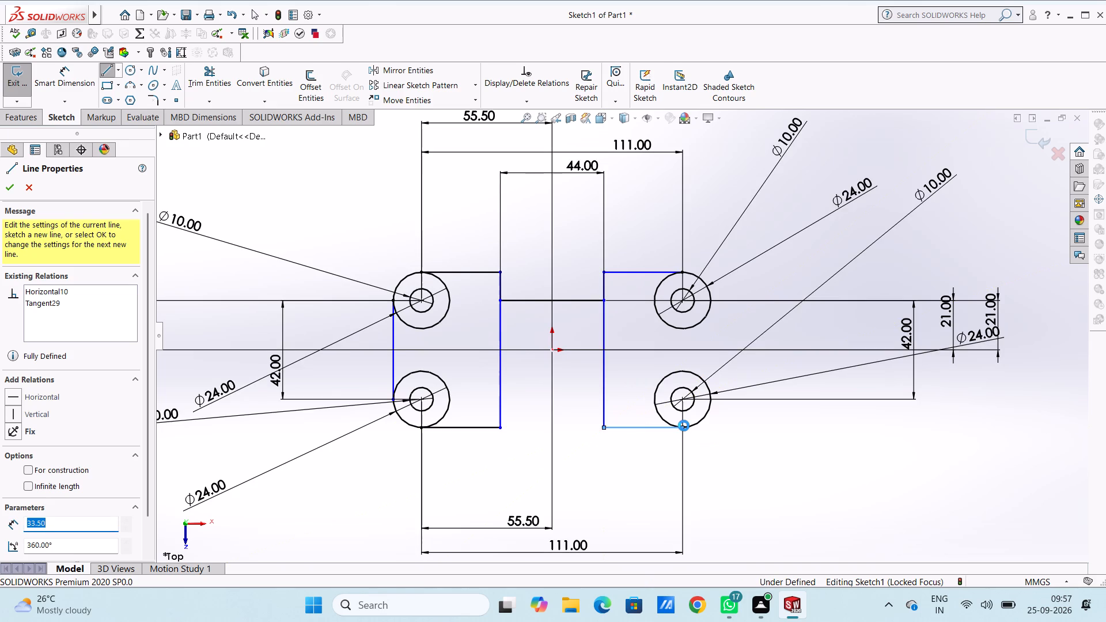
key("Escape")
key("Escape")
key("Escape")
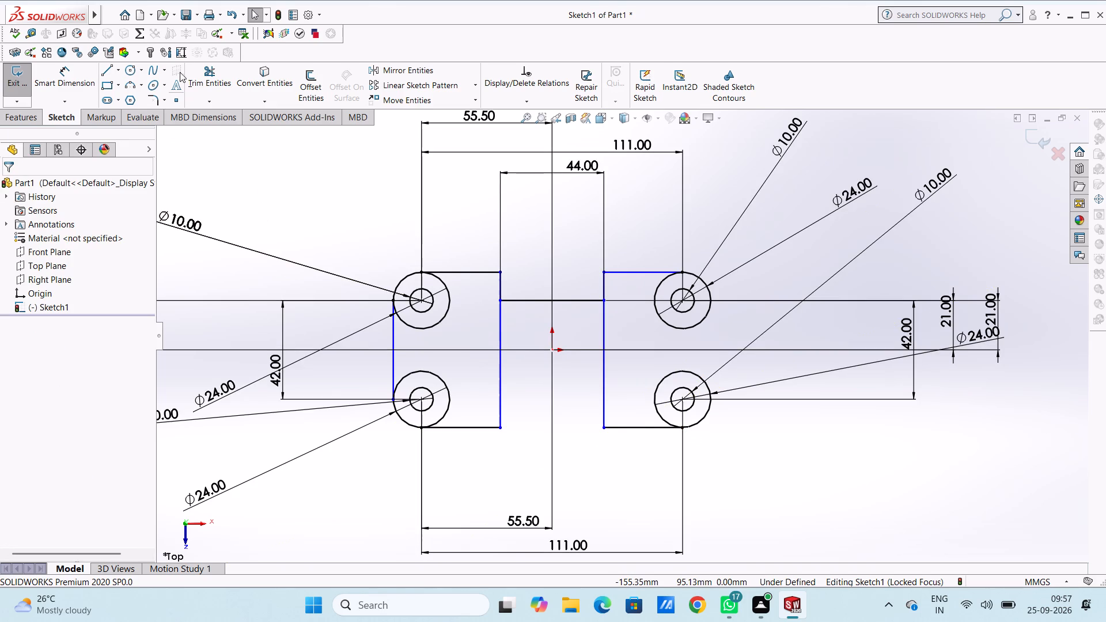
Trim away the 44 mm horizontal line between the two profiles above the origin.
left_click(211, 73)
double_click(579, 297)
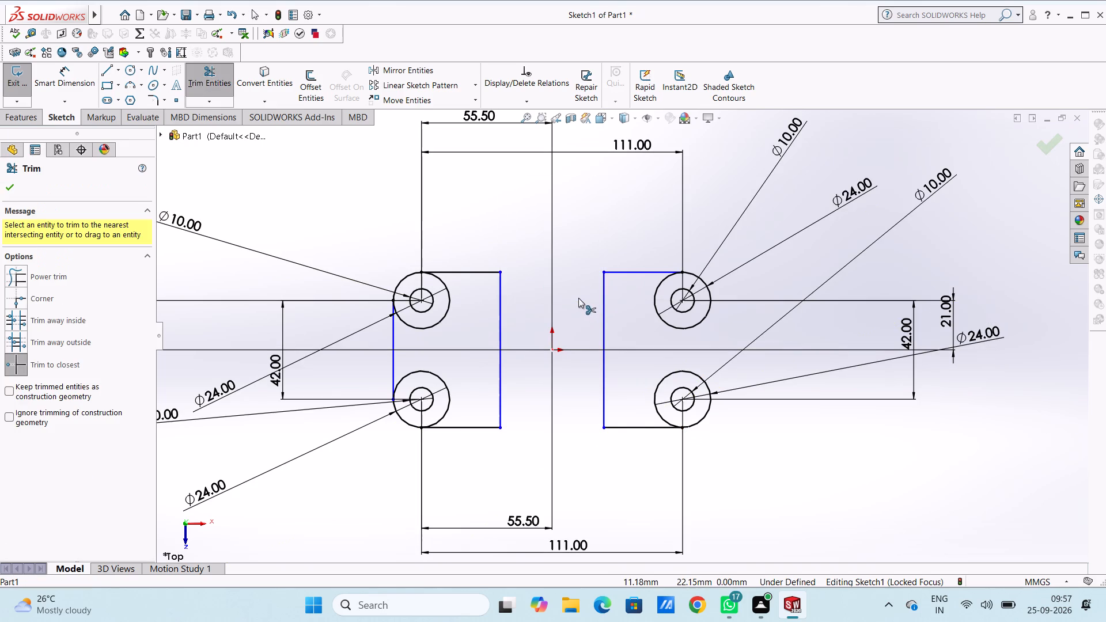
key("Escape")
key("Escape")
key("Escape")
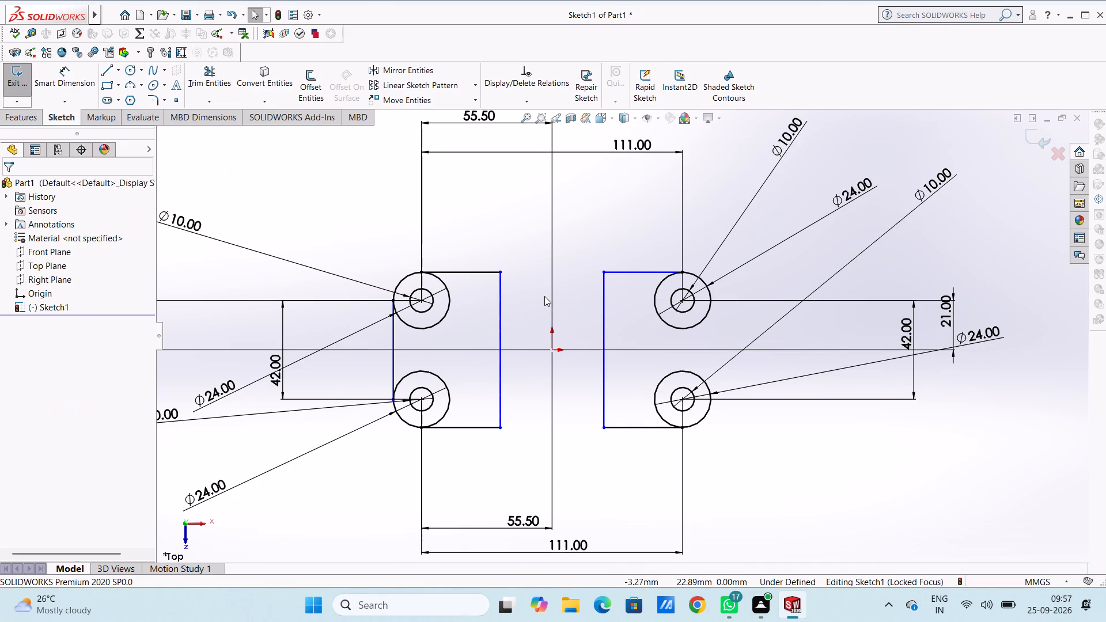
Dimension the length of the left profile's top horizontal line as 33.5 mm.
scroll(544, 296, "up", 2)
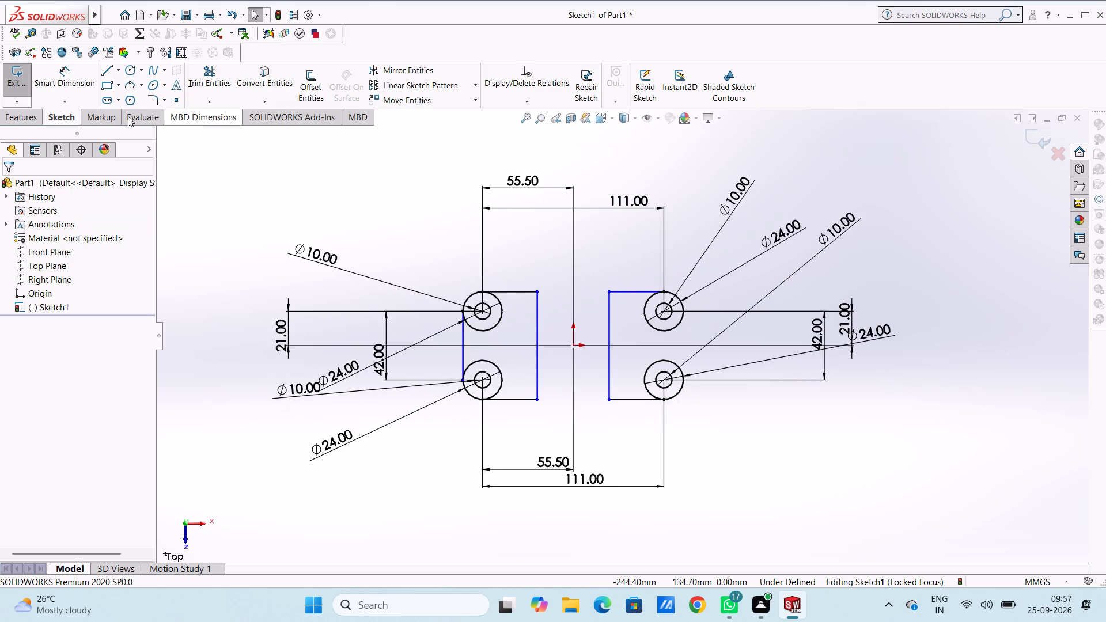
left_click(53, 90)
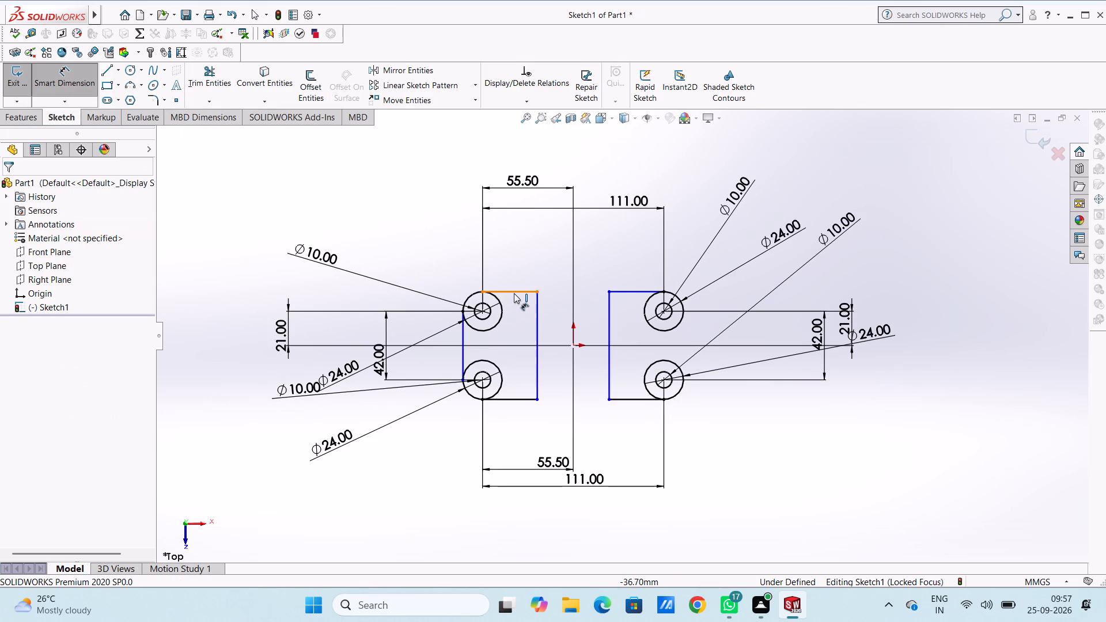
left_click(514, 293)
left_click(506, 147)
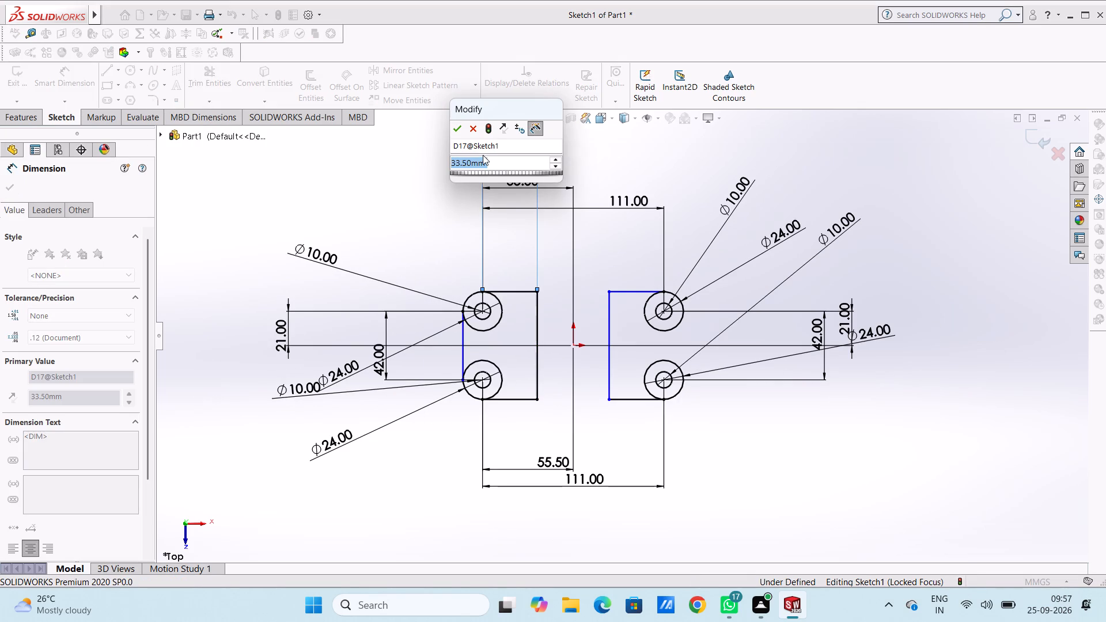
left_click(458, 125)
left_click(409, 168)
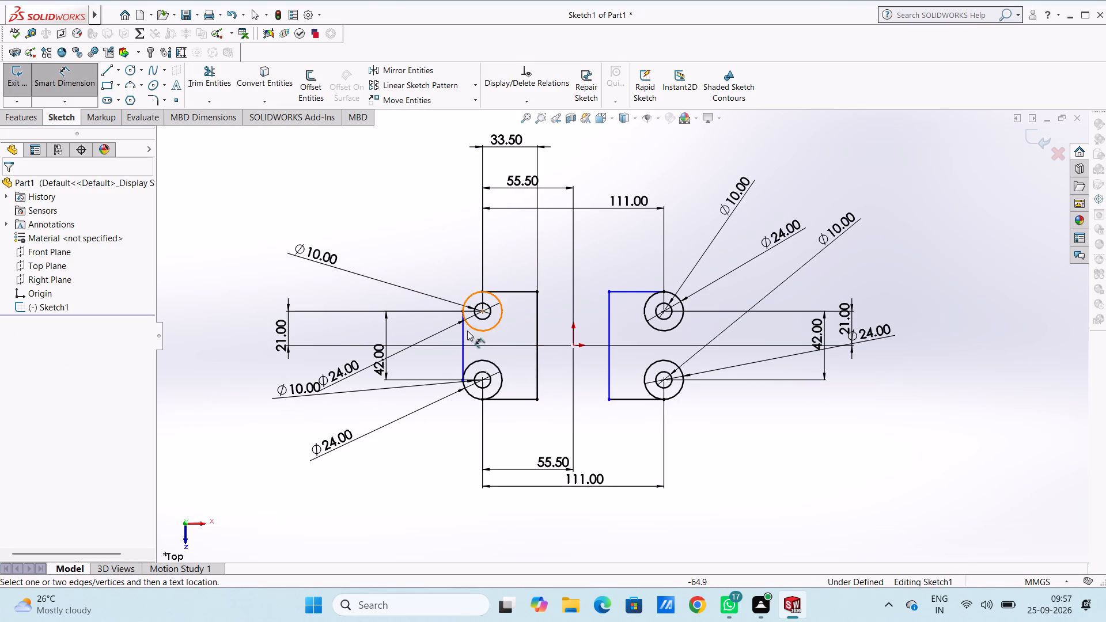
Dimension the length of the left profile's outer vertical line as 42 mm.
left_click(462, 340)
left_click(255, 367)
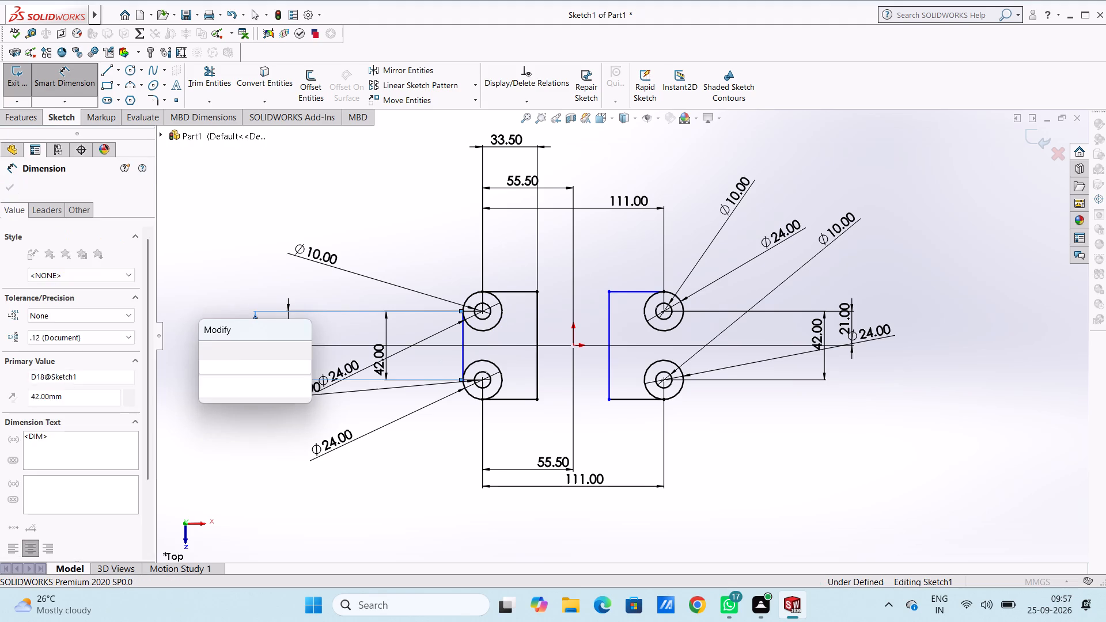
left_click(206, 350)
left_click(221, 282)
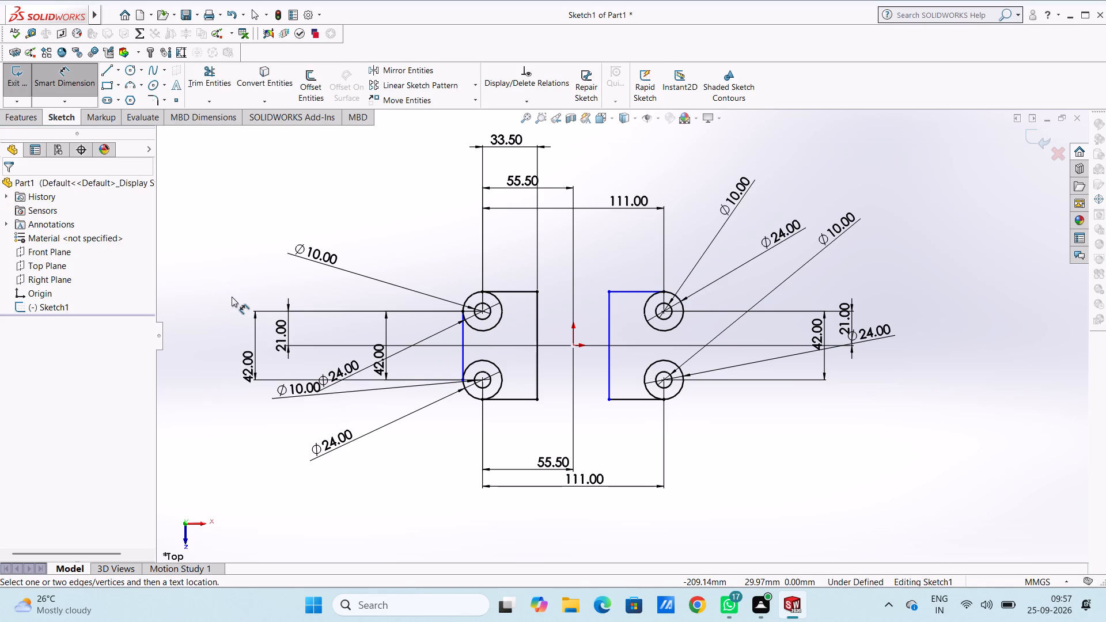
key("Escape")
key("Escape")
key("Escape")
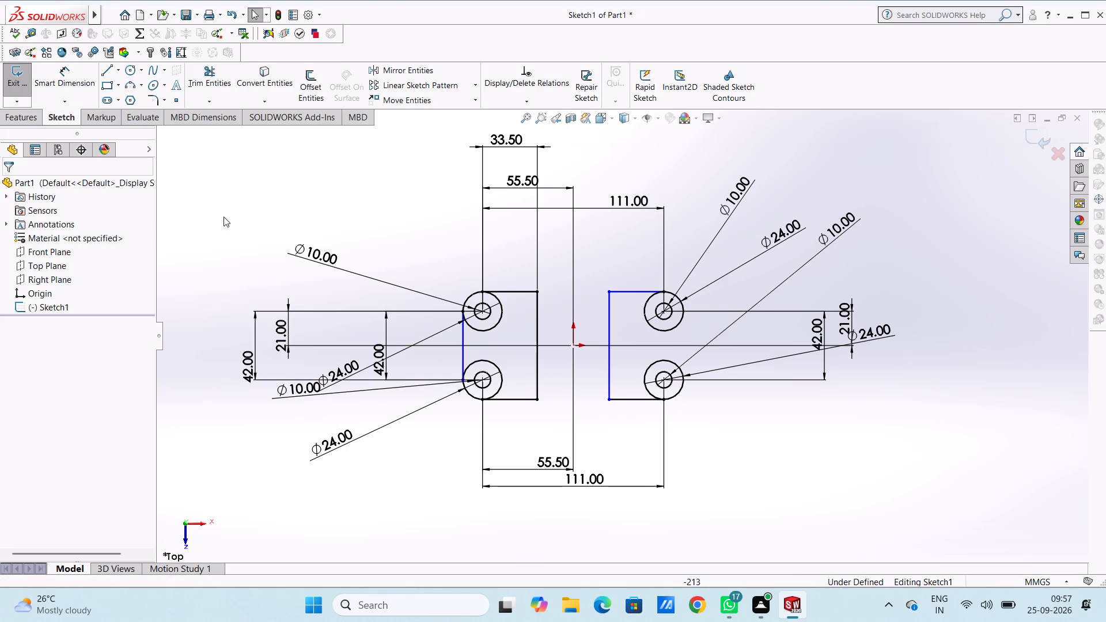
Trim the inner arcs of the two left 24 mm circles, leaving rounded outer corners on the left profile.
left_click(206, 75)
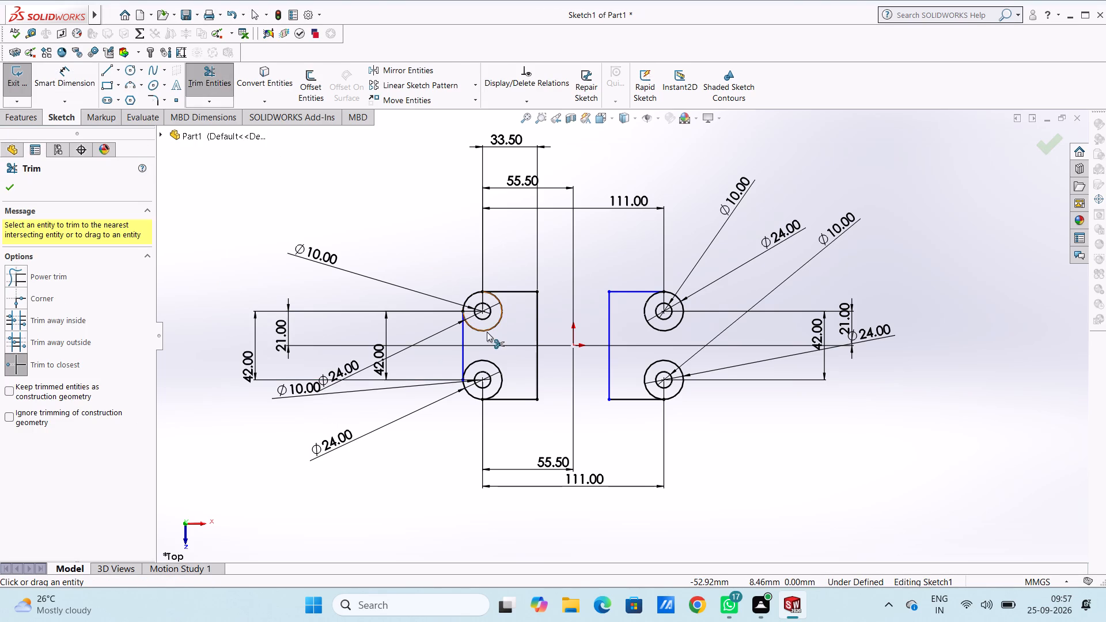
left_click(488, 331)
left_click(491, 363)
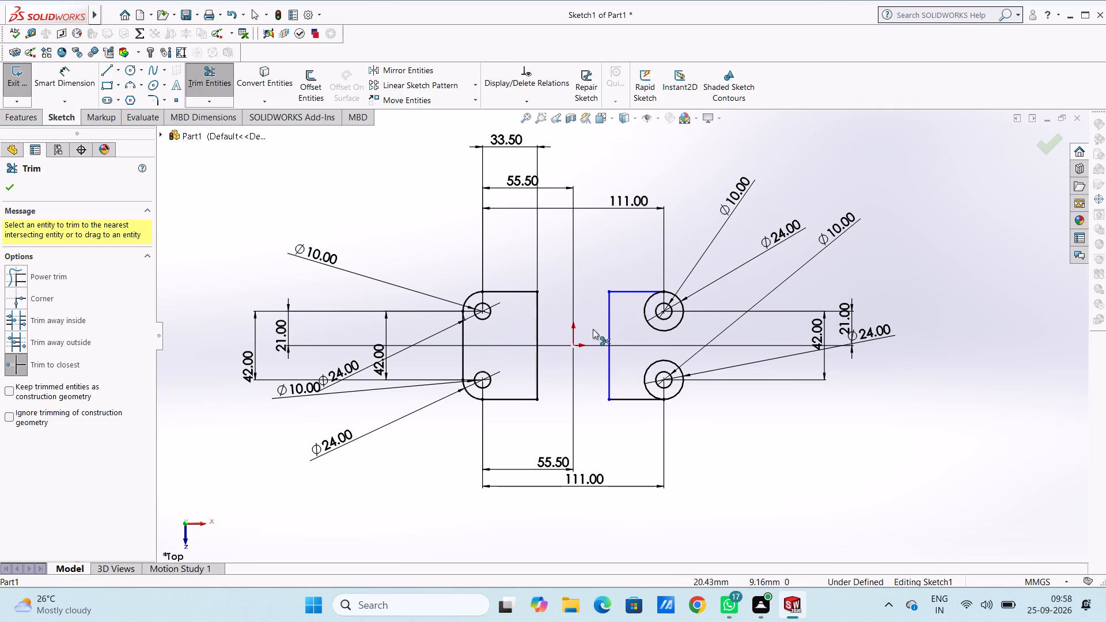
Sketch a 42 mm vertical line joining the rightmost points of the two right outer circles.
left_click(104, 71)
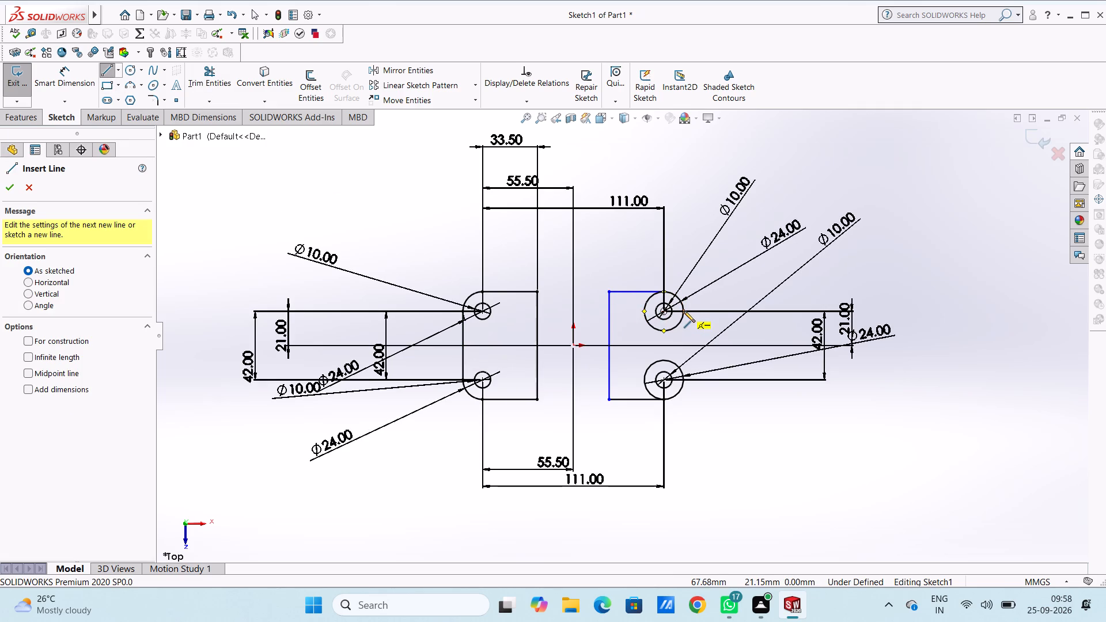
left_click(684, 311)
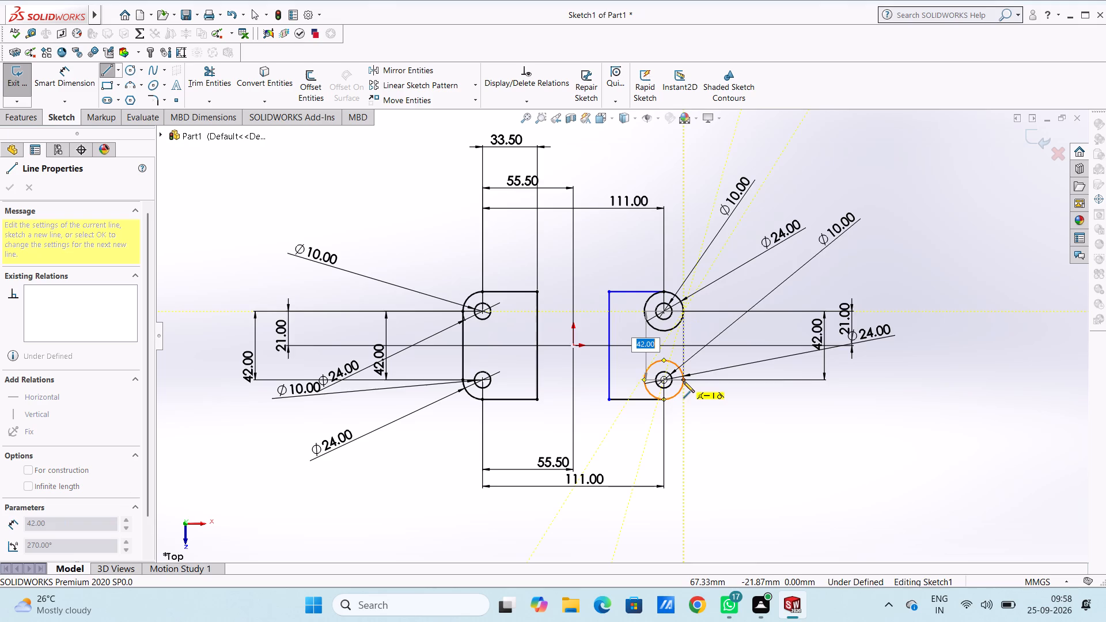
left_click(683, 381)
key("Escape")
key("Escape")
key("Escape")
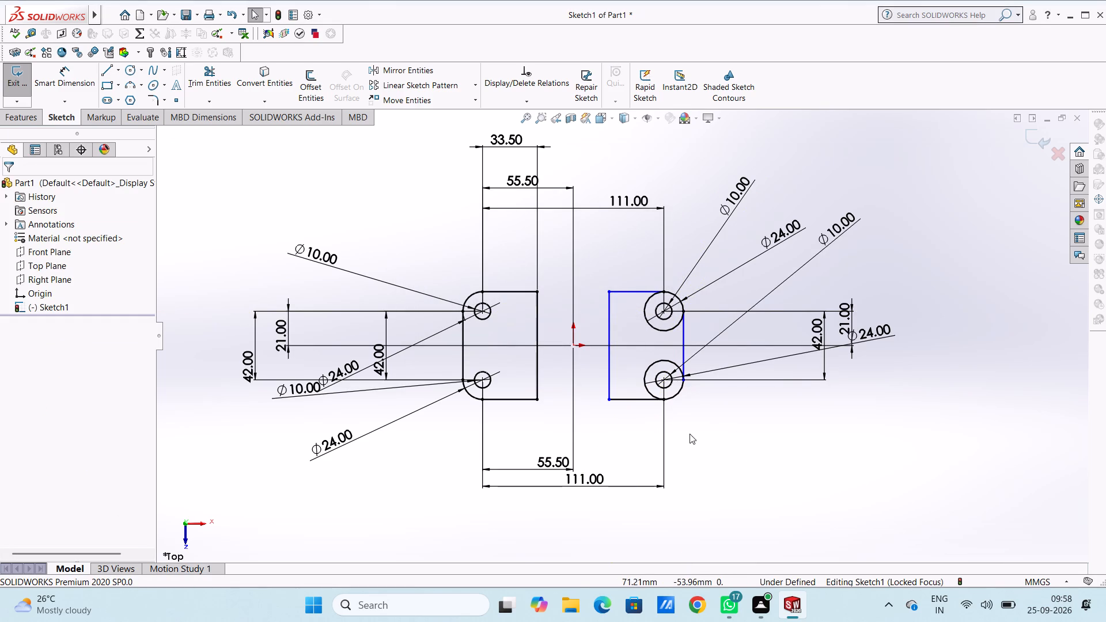
Trim the inner arcs of the two right 24 mm circles, leaving rounded outer corners on the right profile.
left_click(214, 75)
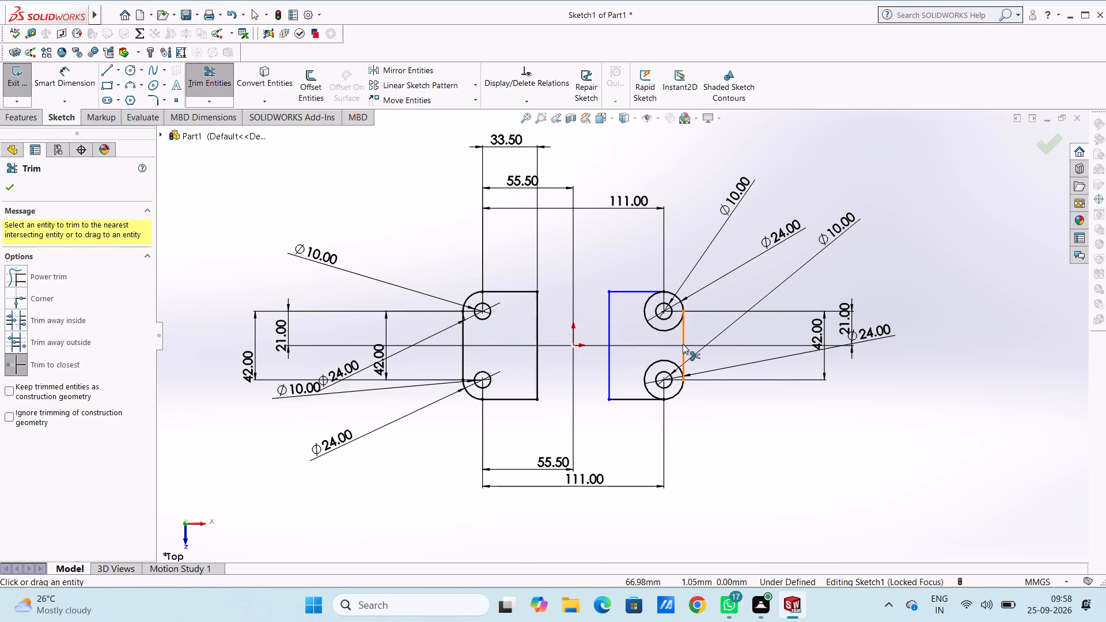
left_click(664, 331)
left_click(655, 366)
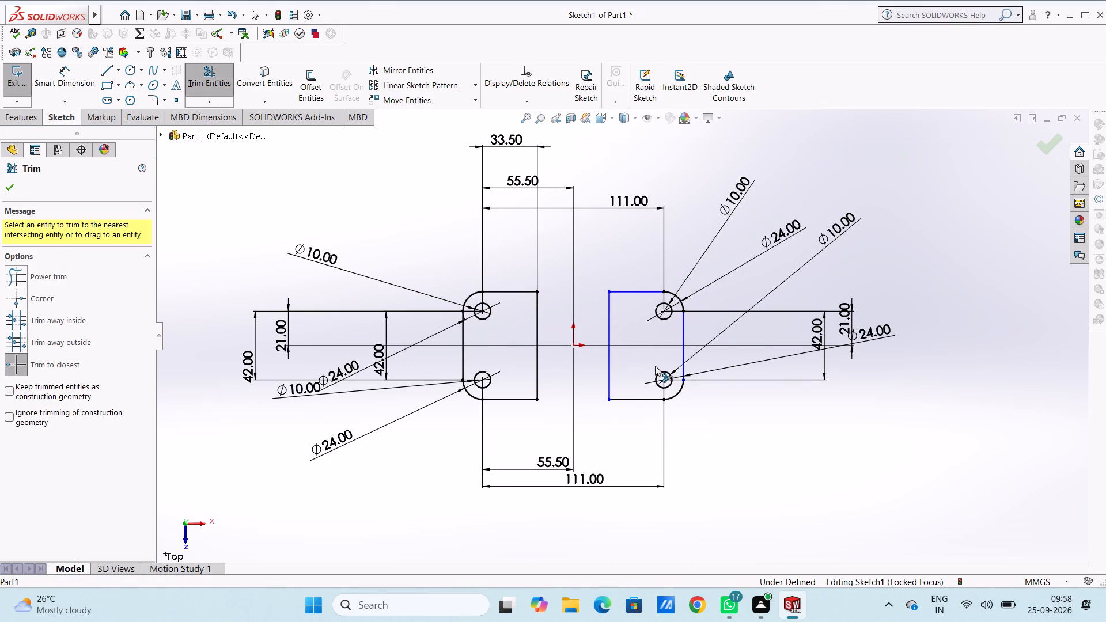
key("Escape")
key("Escape")
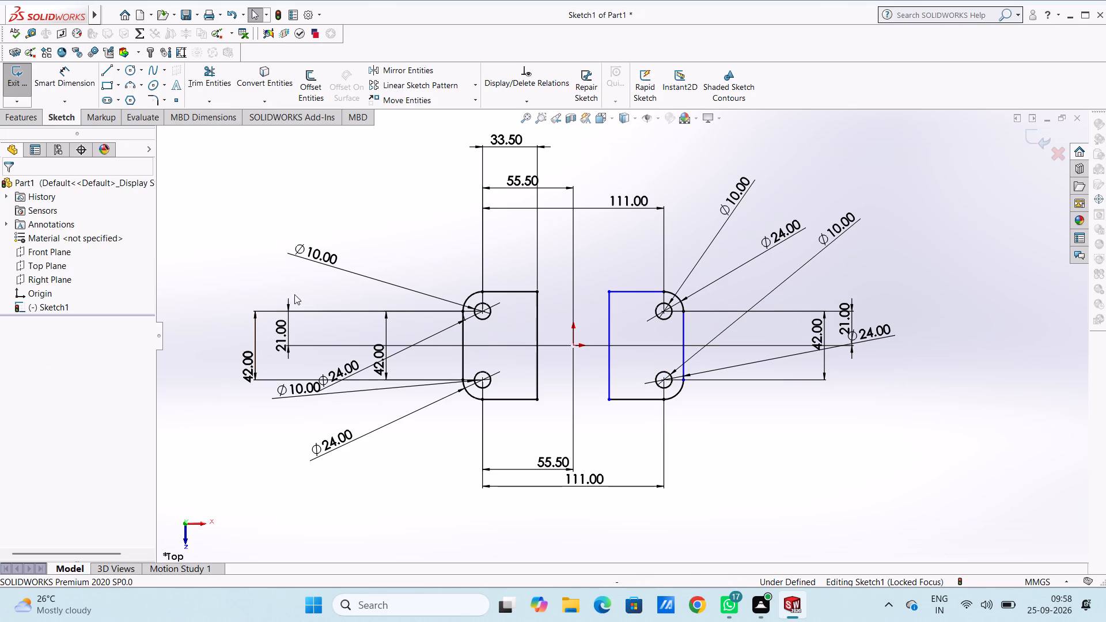
Dimension the length of the right profile's inner vertical line as 66 mm.
left_click(67, 85)
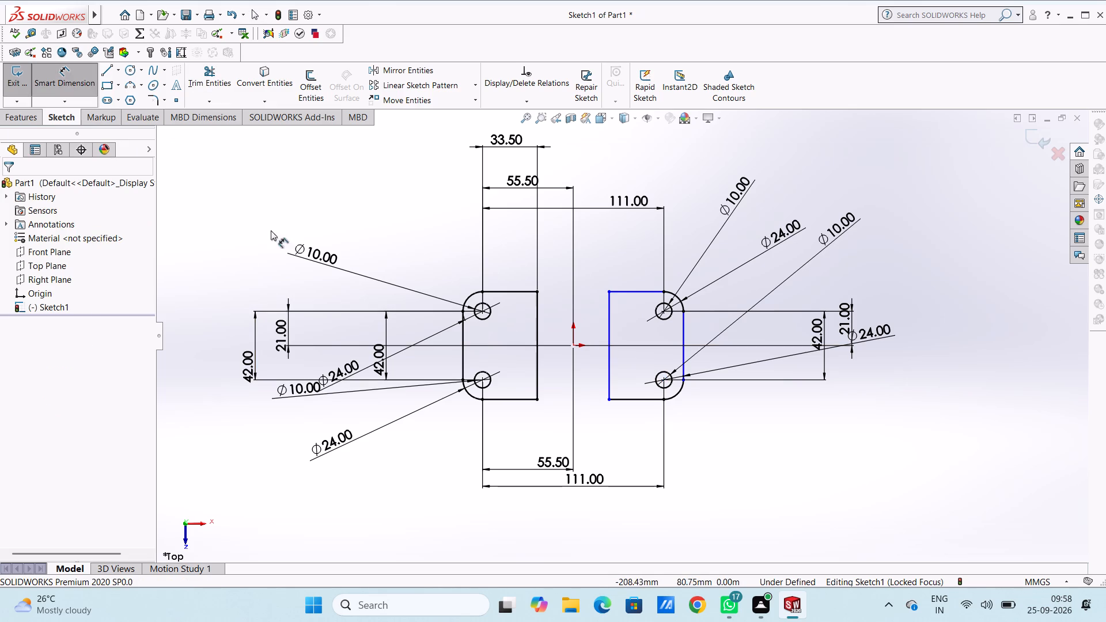
left_click(608, 346)
left_click(975, 287)
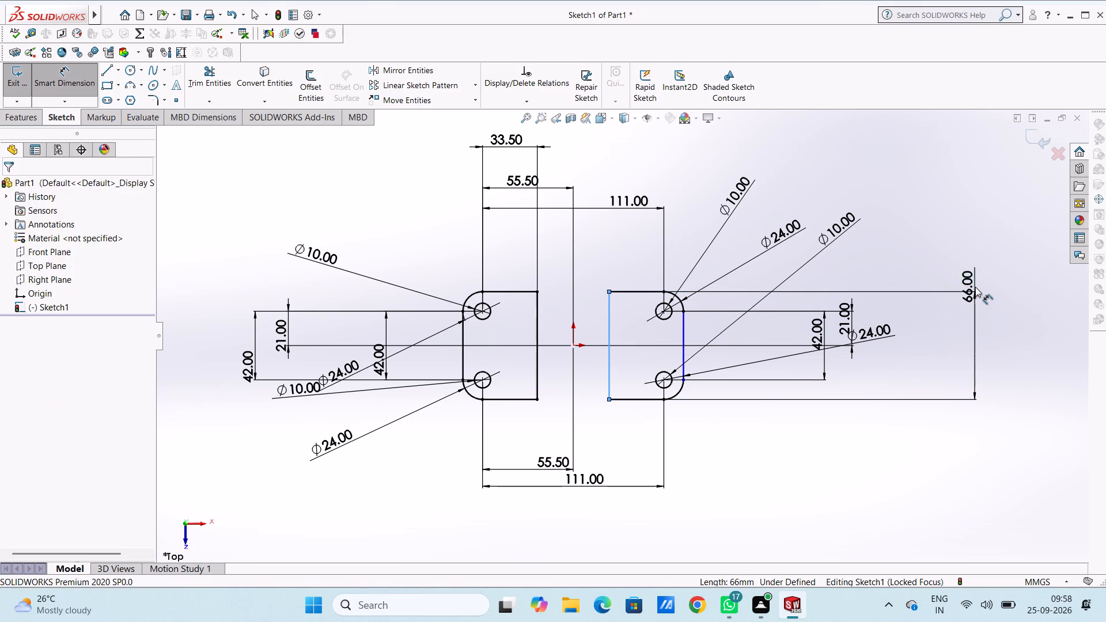
left_click(923, 272)
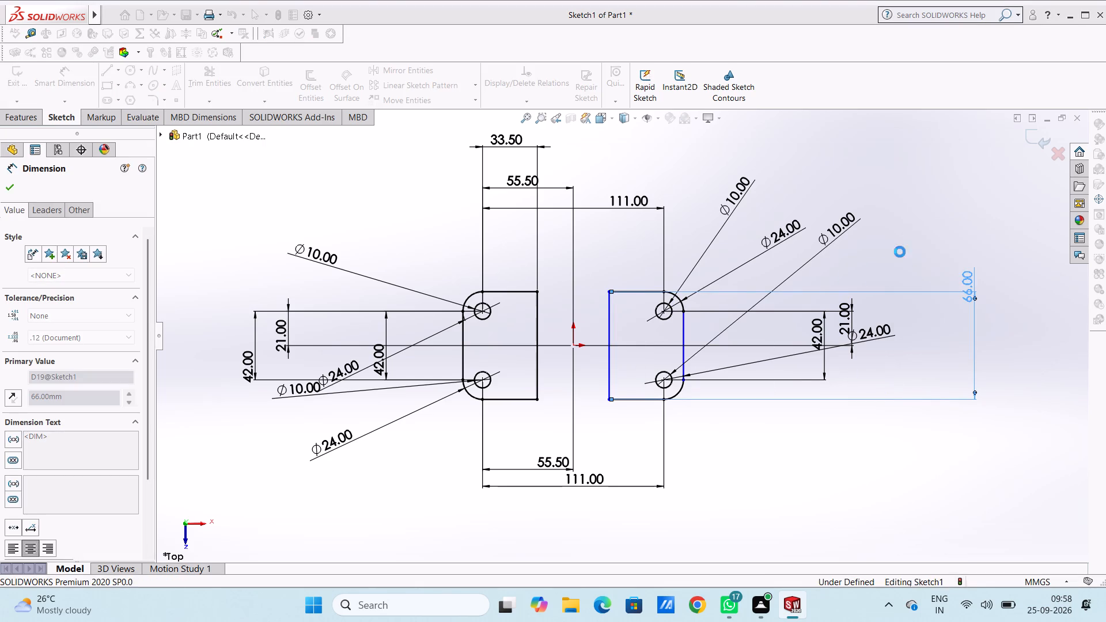
left_click(900, 251)
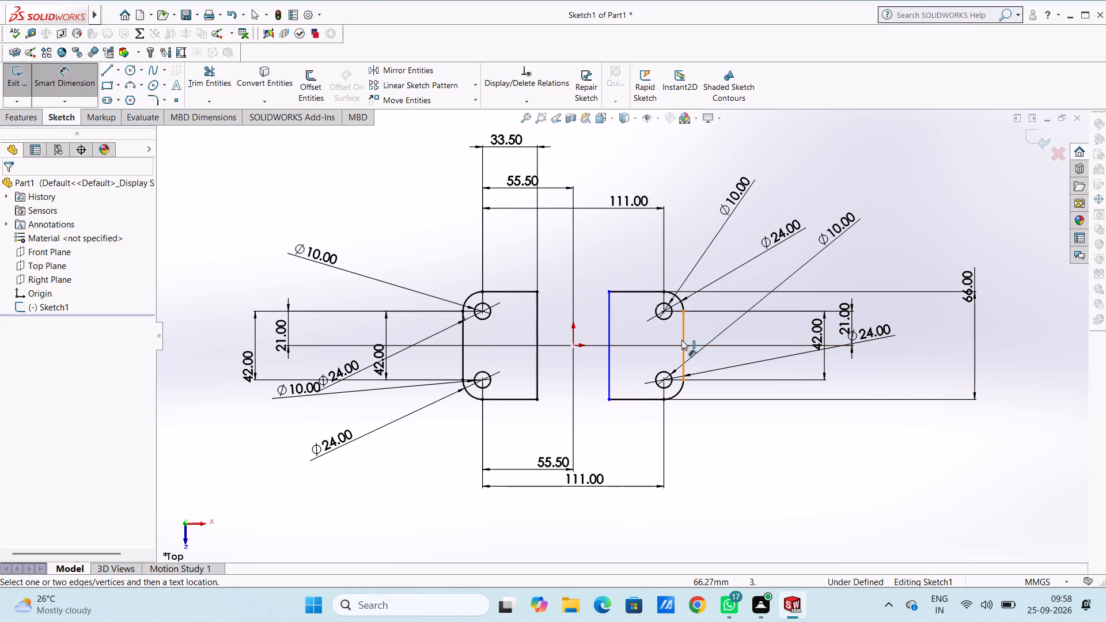
Dimension the length of the right profile's outer vertical line as 42 mm.
left_click(681, 340)
left_click(901, 328)
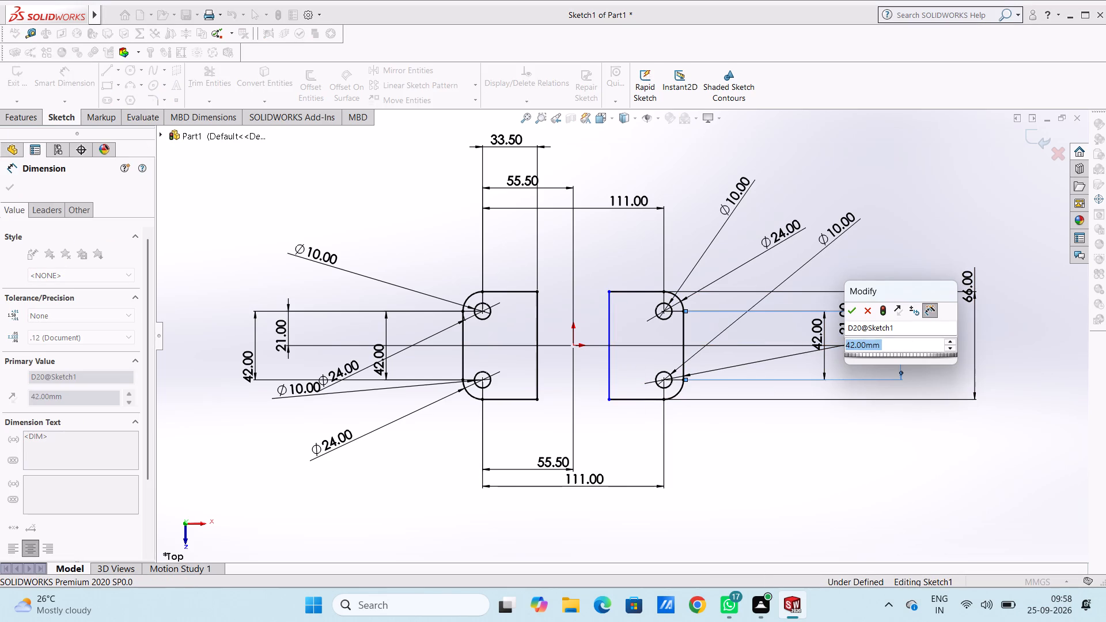
left_click(849, 309)
left_click(849, 240)
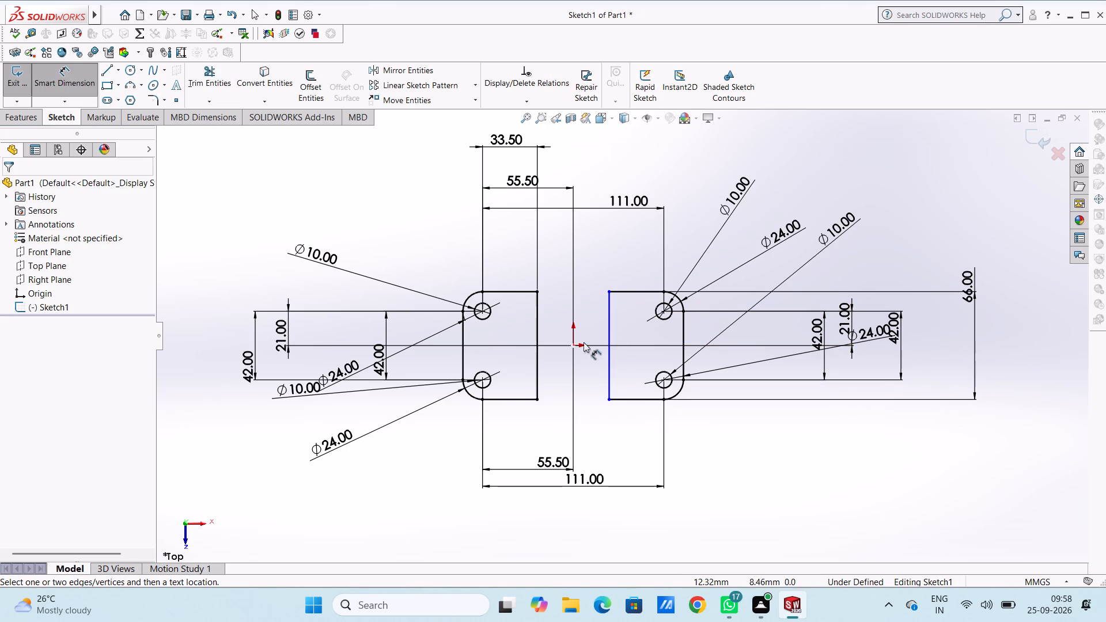
Dimension the horizontal distance from the origin to the right profile's inner vertical line as 22 mm.
left_click(574, 346)
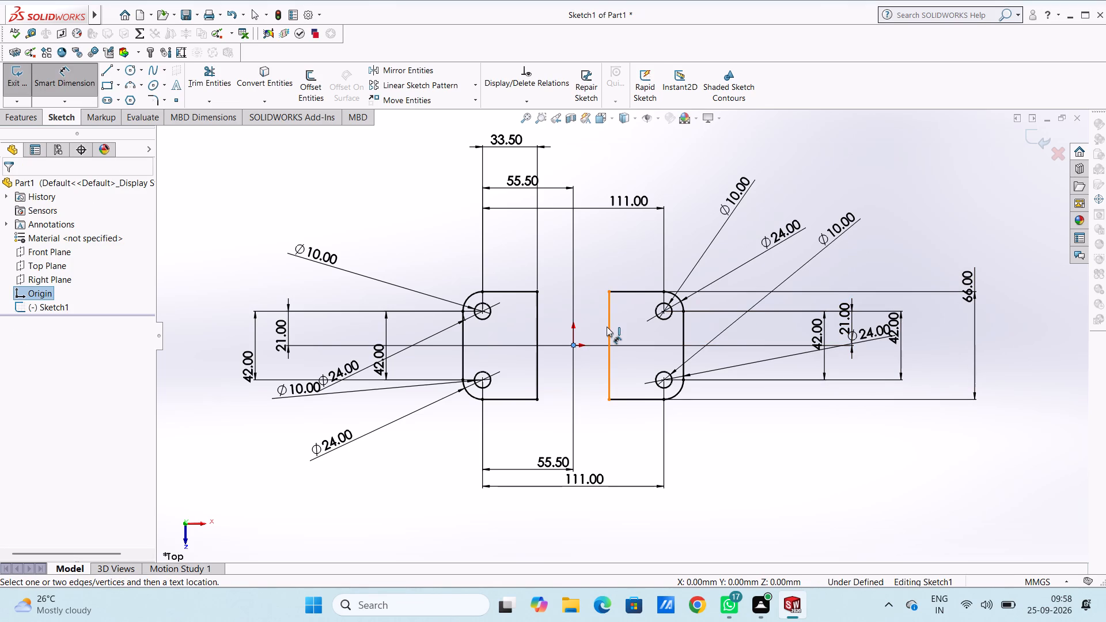
left_click(607, 327)
left_click(615, 468)
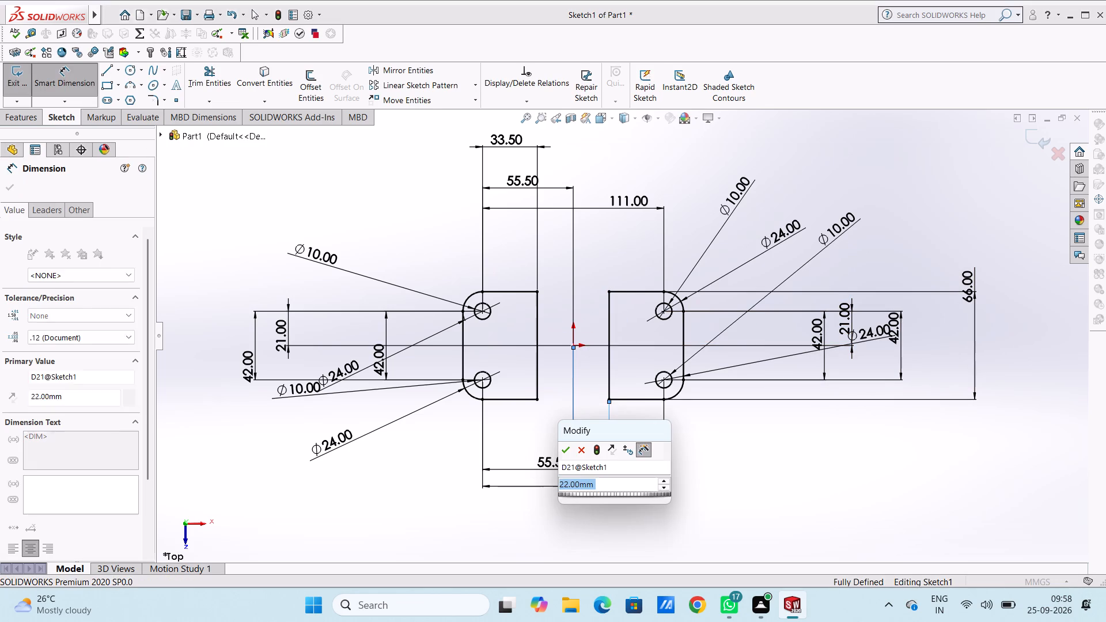
left_click(562, 451)
left_click(551, 443)
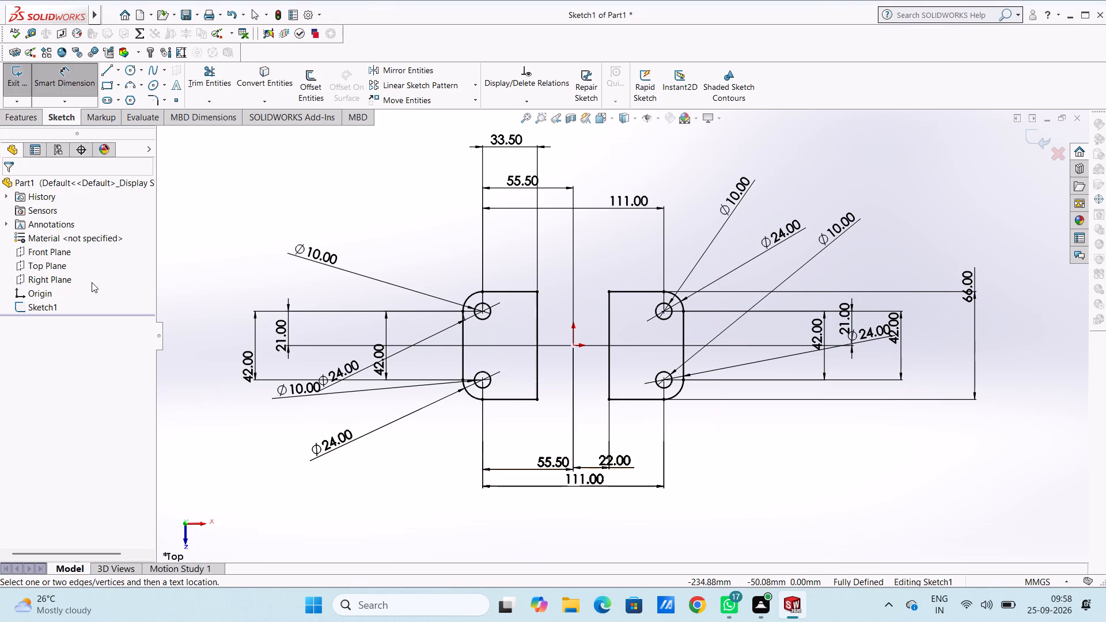
Extrude the two-plate sketch as a blind boss with a depth of 10 mm.
left_click(23, 119)
left_click(17, 81)
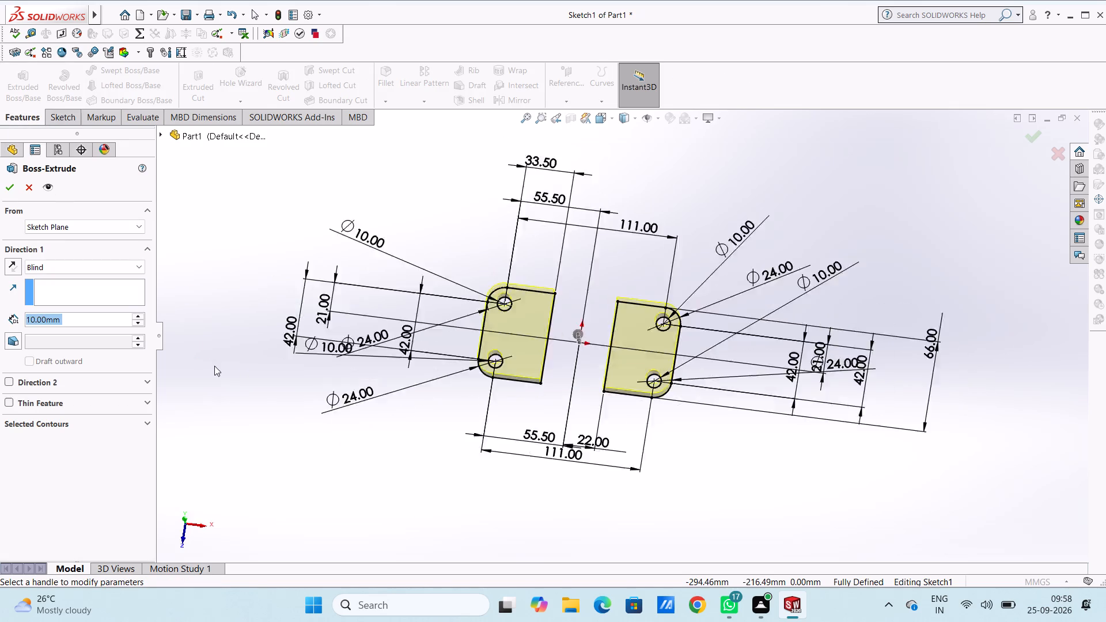
left_click(10, 187)
left_click(331, 367)
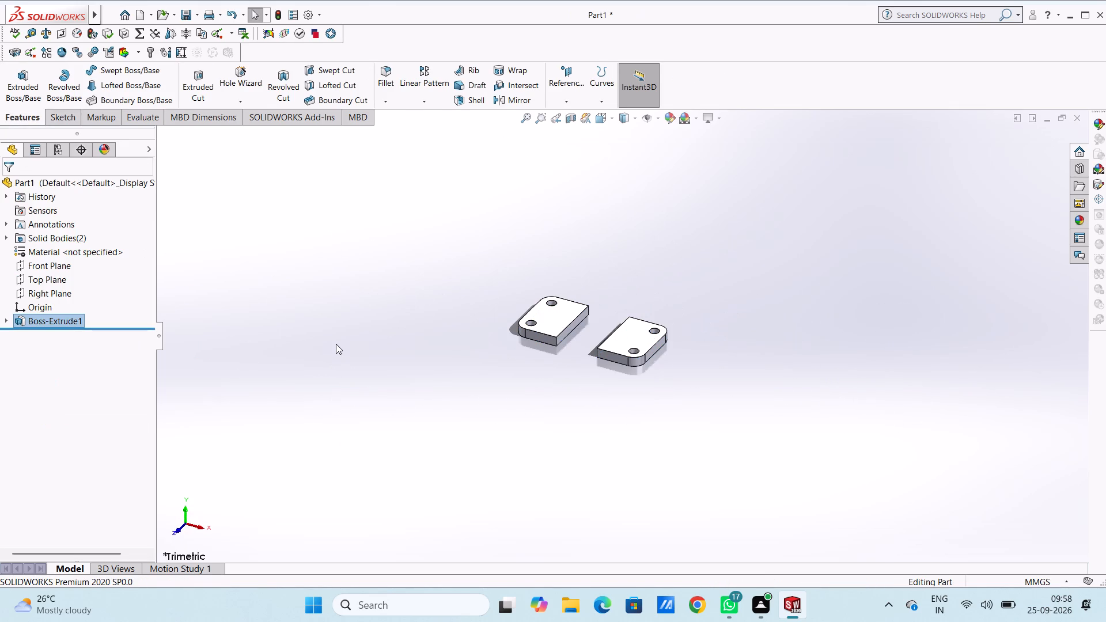
Examine the two extruded plates, their holes and rounded corners from all sides.
middle_click_drag(395, 377, 450, 444)
middle_click_drag(448, 279, 391, 344)
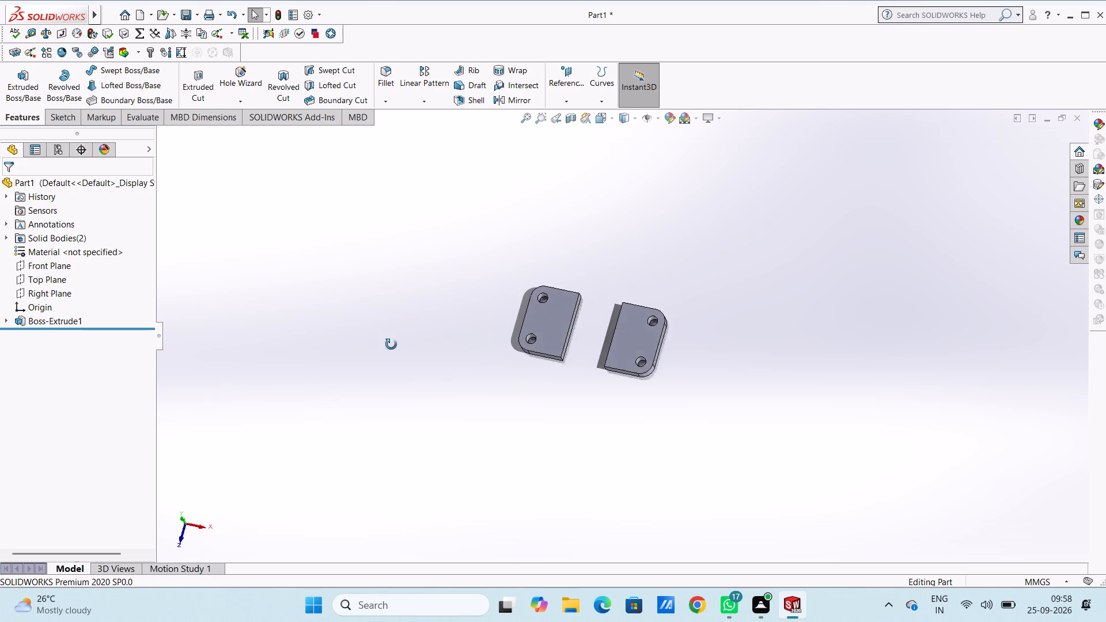
middle_click_drag(391, 344, 408, 396)
middle_click_drag(483, 405, 599, 424)
middle_click_drag(729, 209, 454, 262)
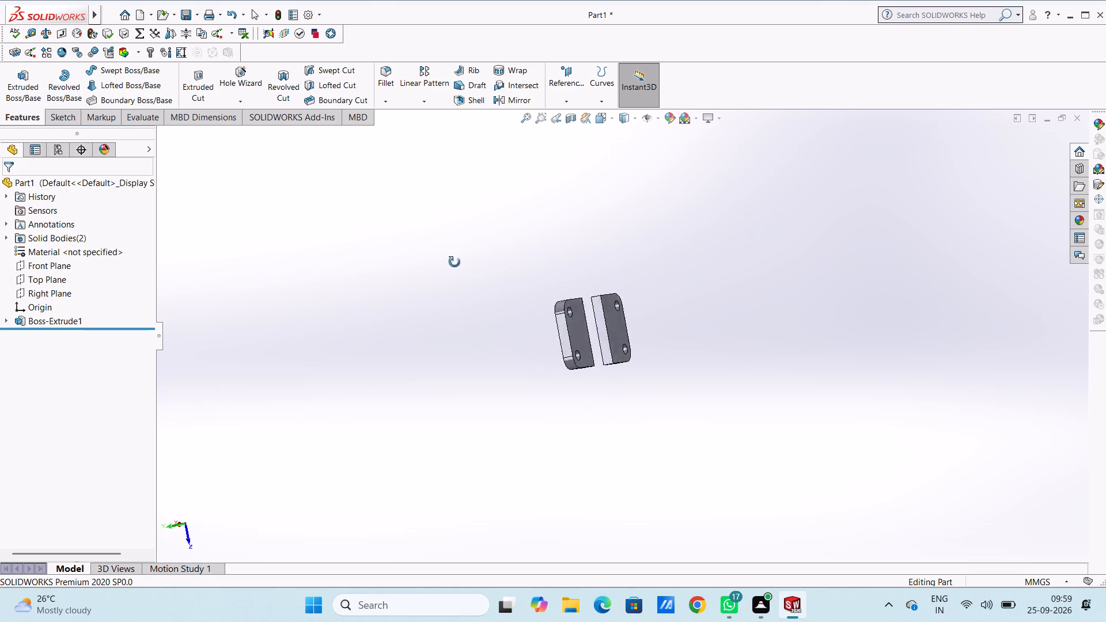
middle_click_drag(454, 262, 321, 299)
middle_click_drag(998, 240, 476, 323)
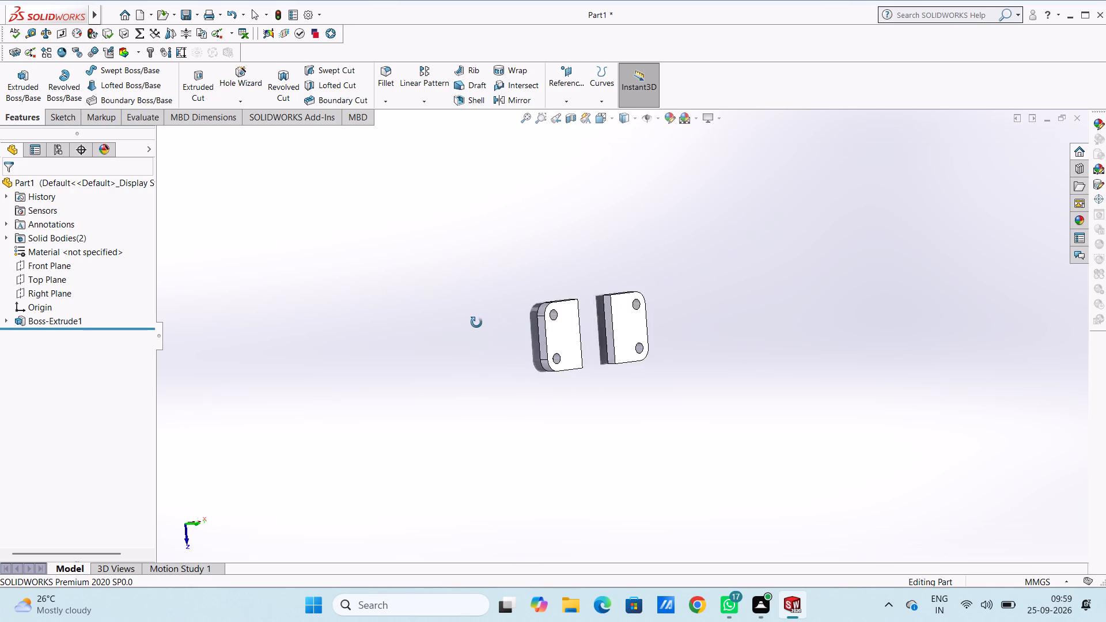
middle_click_drag(476, 323, 959, 328)
middle_click_drag(667, 331, 849, 333)
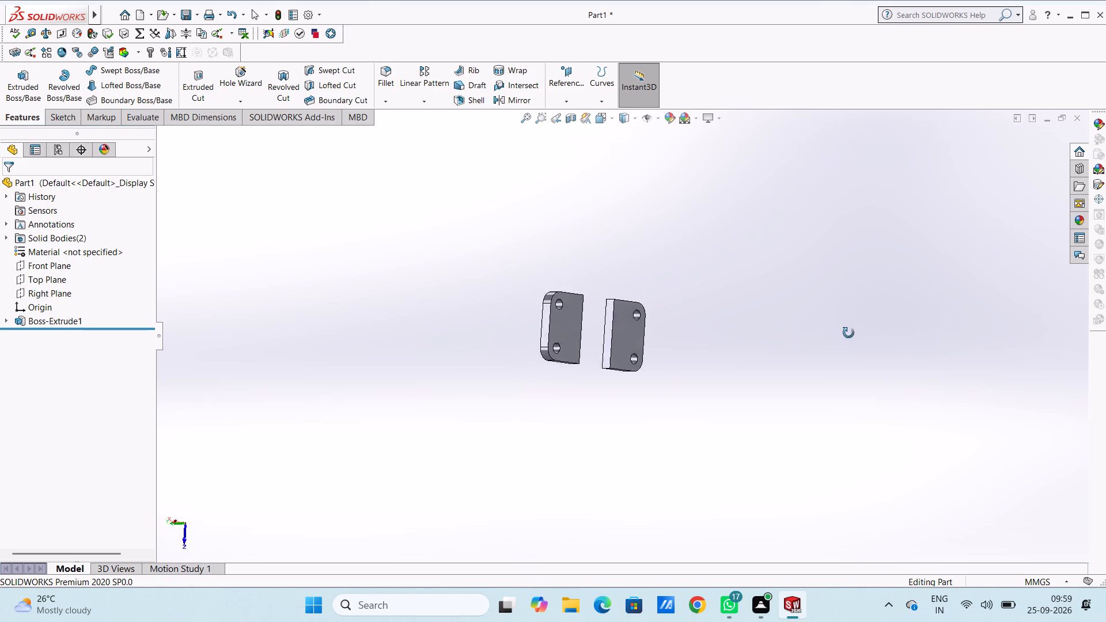
middle_click_drag(849, 333, 887, 332)
middle_click_drag(473, 323, 635, 344)
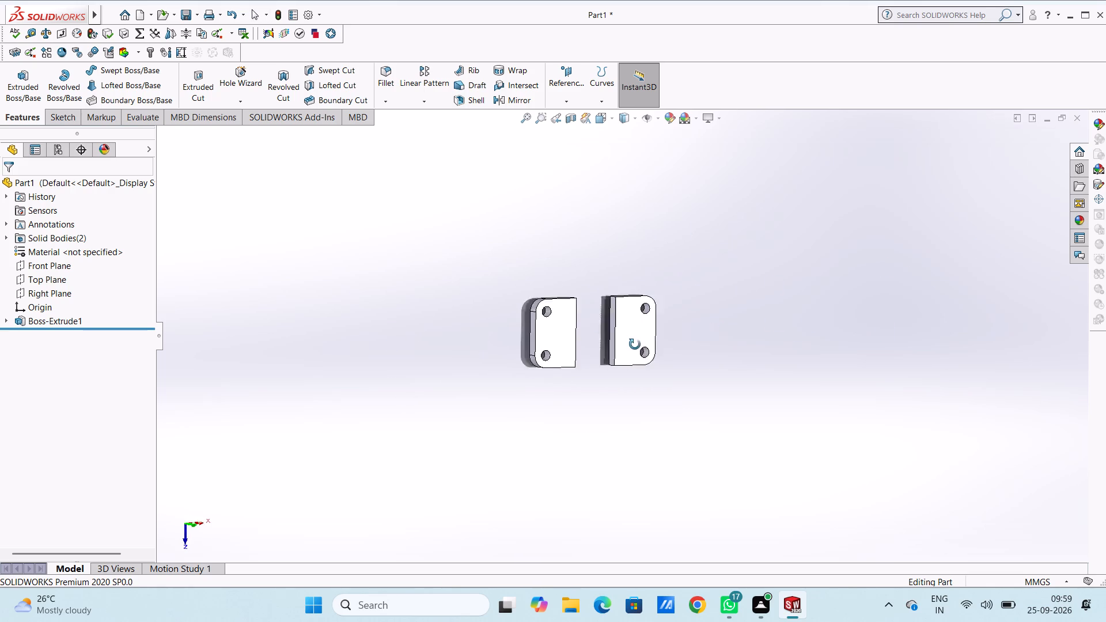
middle_click_drag(635, 344, 489, 354)
middle_click_drag(802, 328, 469, 367)
middle_click_drag(842, 332, 605, 347)
middle_click_drag(955, 335, 766, 323)
middle_click_drag(940, 305, 593, 312)
middle_click_drag(983, 326, 666, 342)
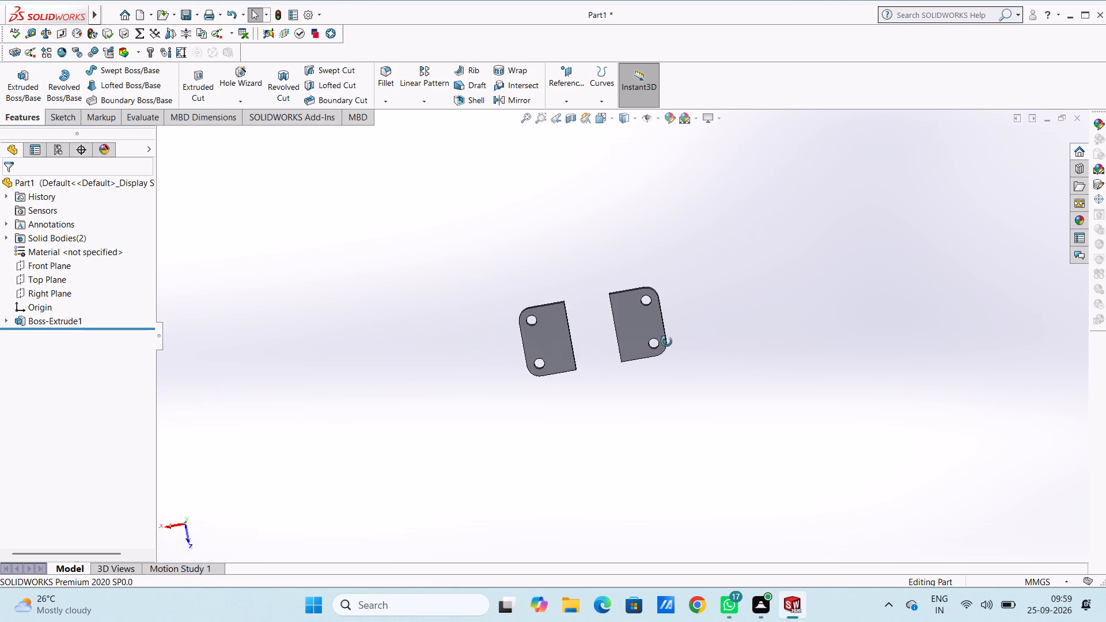
middle_click_drag(666, 342, 667, 342)
middle_click_drag(1052, 276, 859, 303)
middle_click_drag(1033, 304, 577, 352)
middle_click_drag(967, 288, 624, 333)
middle_click_drag(805, 286, 522, 348)
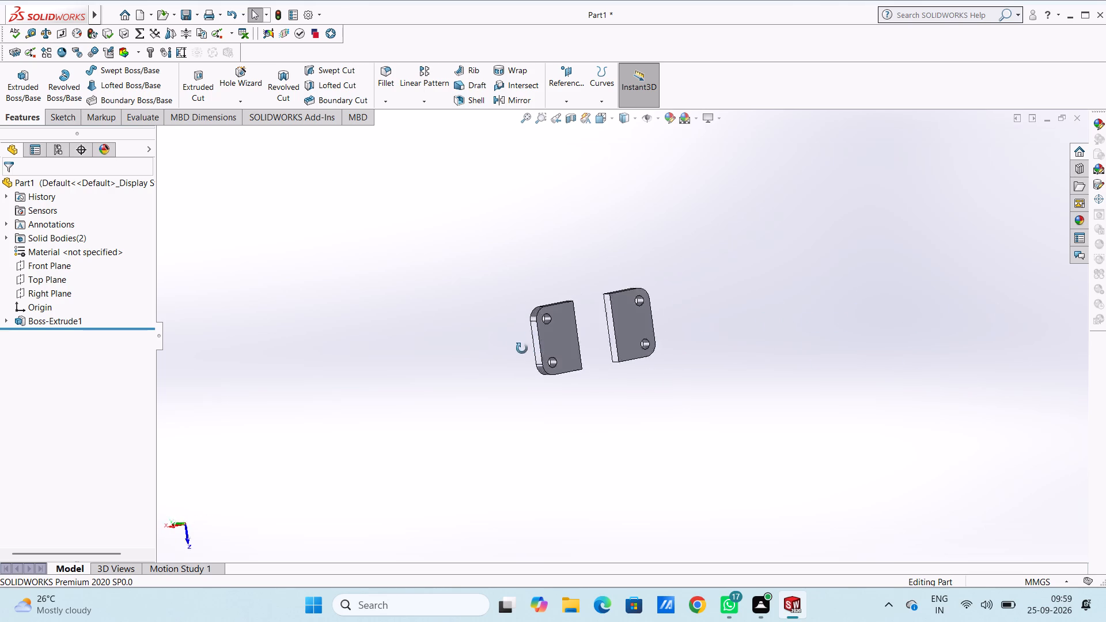
middle_click_drag(522, 348, 522, 354)
middle_click_drag(897, 242, 628, 319)
middle_click_drag(859, 270, 637, 354)
middle_click_drag(691, 315, 496, 388)
middle_click_drag(1001, 263, 794, 294)
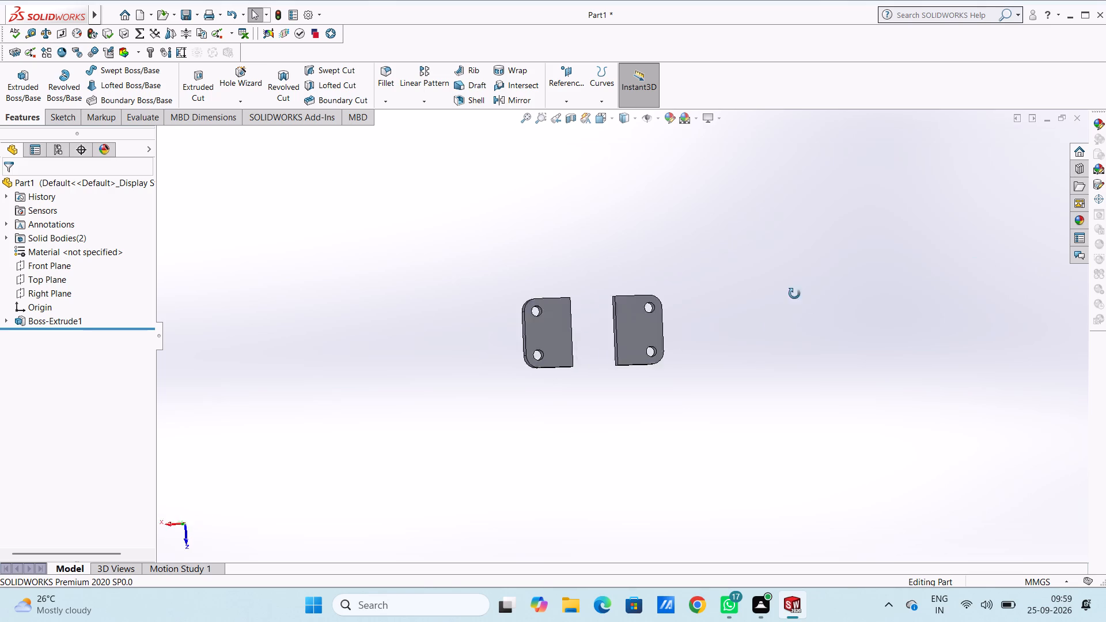
middle_click_drag(794, 294, 560, 409)
middle_click_drag(984, 241, 559, 314)
middle_click_drag(1009, 275, 577, 356)
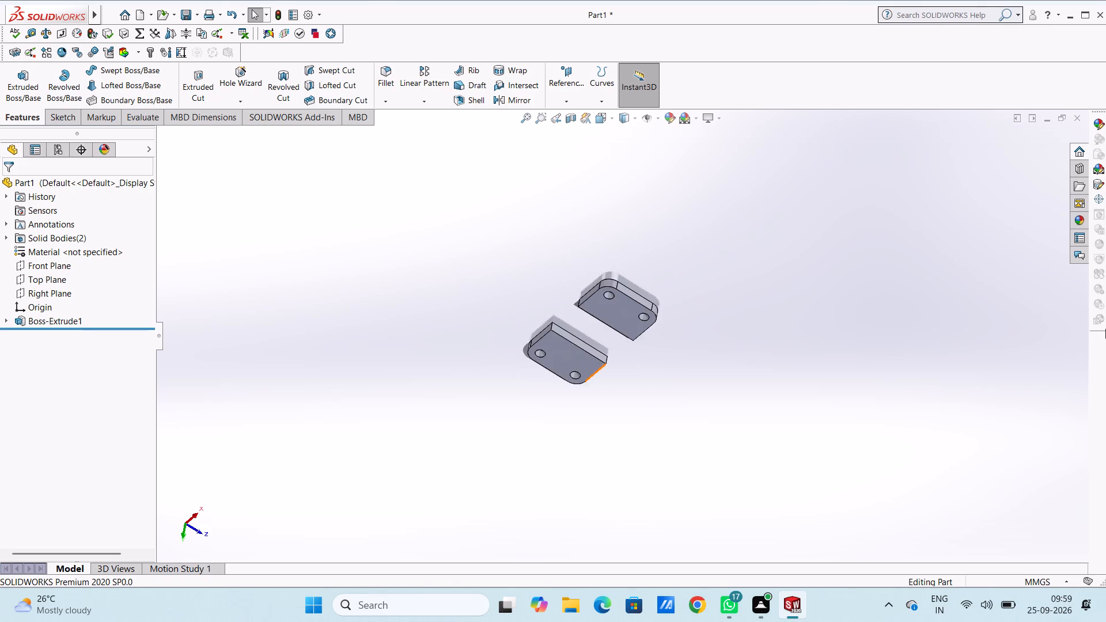
middle_click_drag(1029, 273, 650, 362)
key("Escape")
key("Escape")
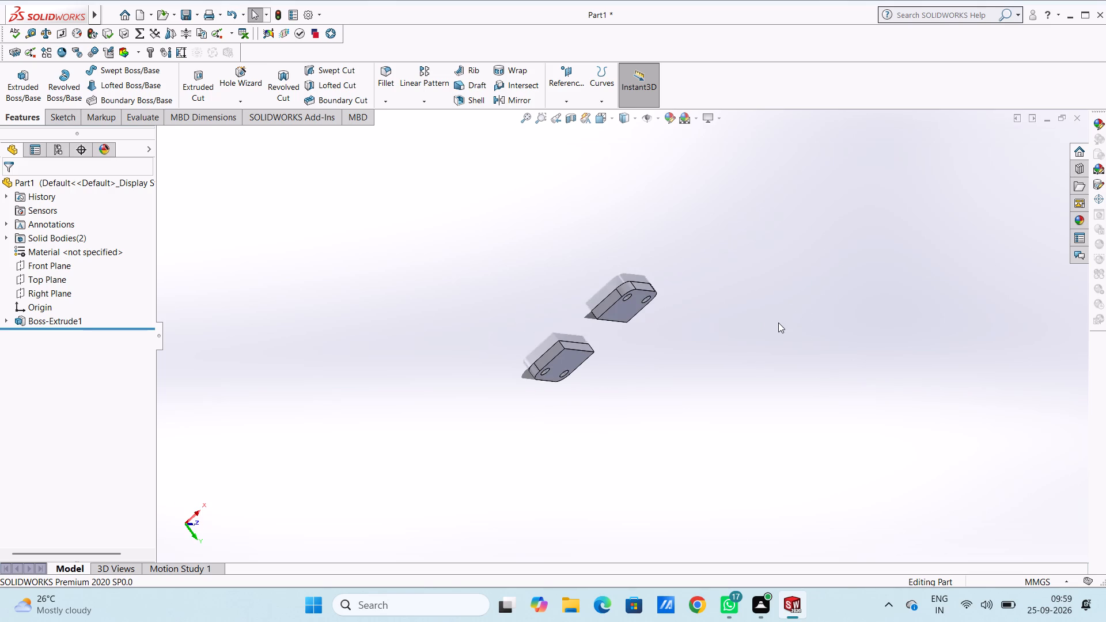
Start a sketch on the left plate's front face and draw a 22 mm radius circle directly above the origin.
key("ctrl+1")
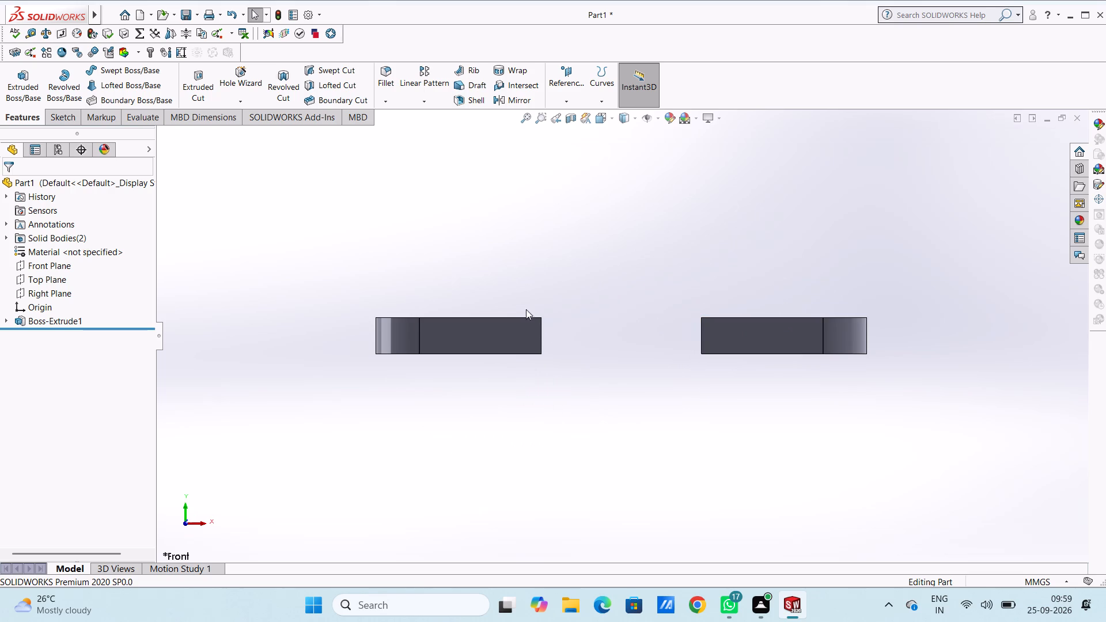
left_click(494, 344)
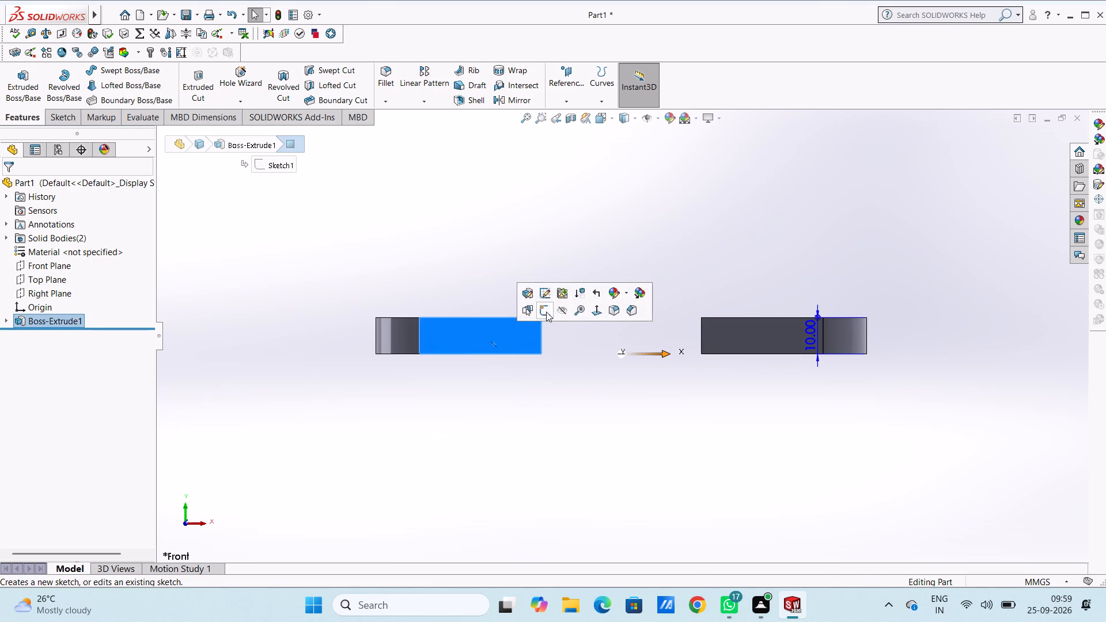
left_click(546, 312)
left_click(582, 257)
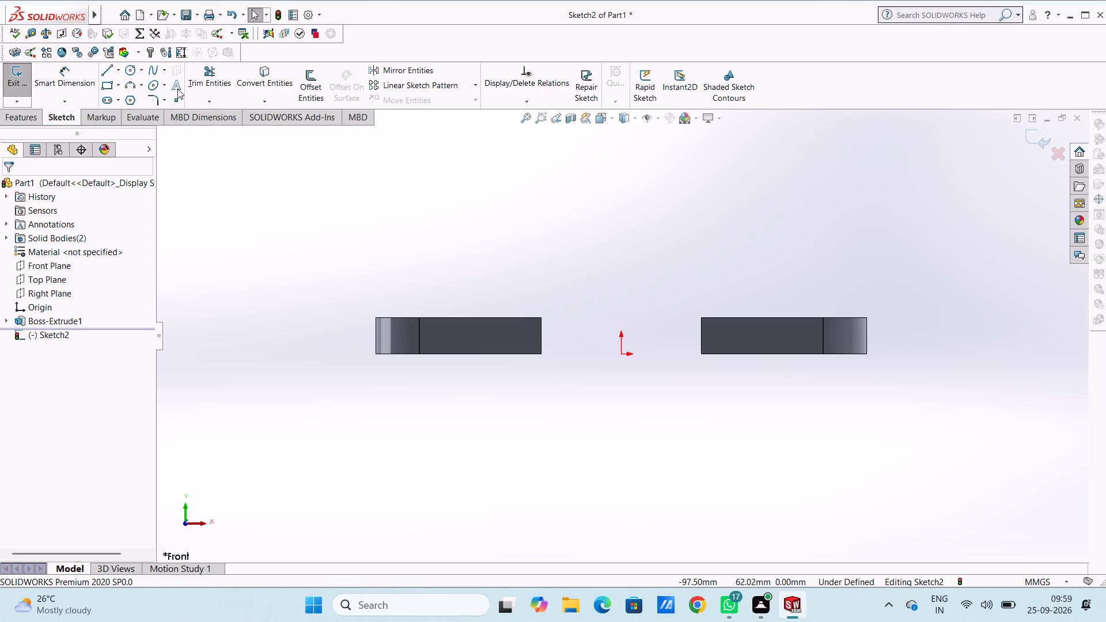
left_click(128, 73)
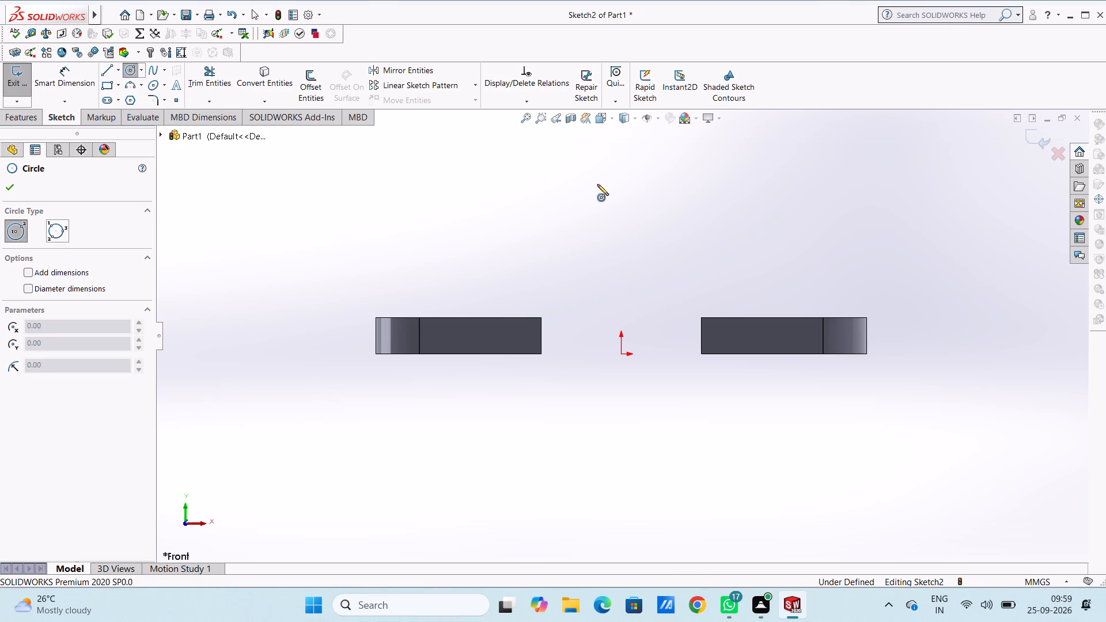
left_click(623, 173)
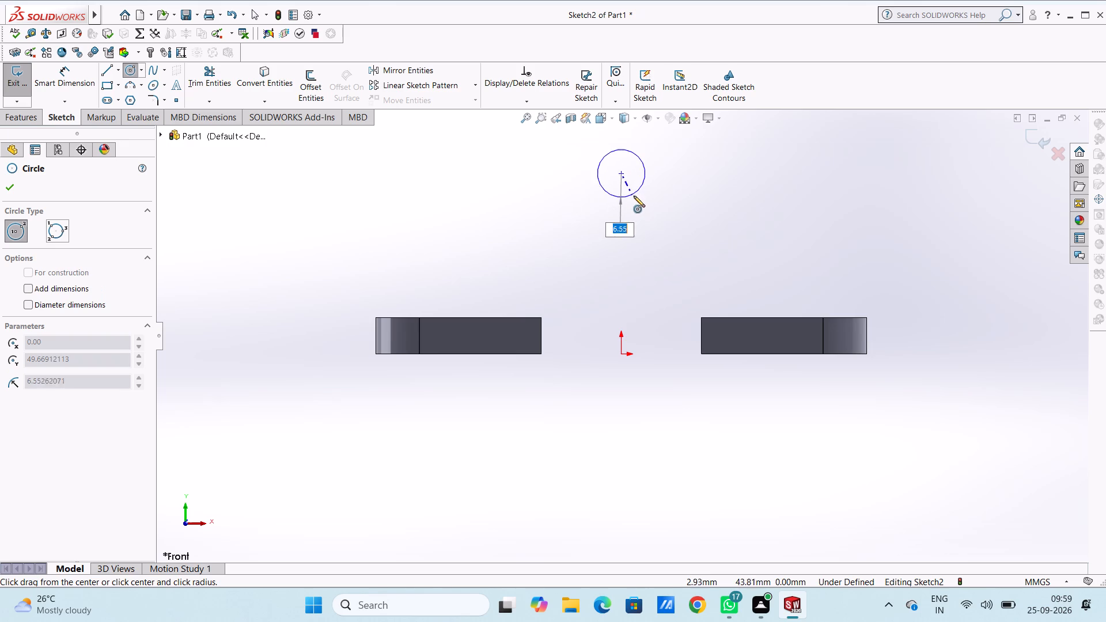
type("22")
key("Return")
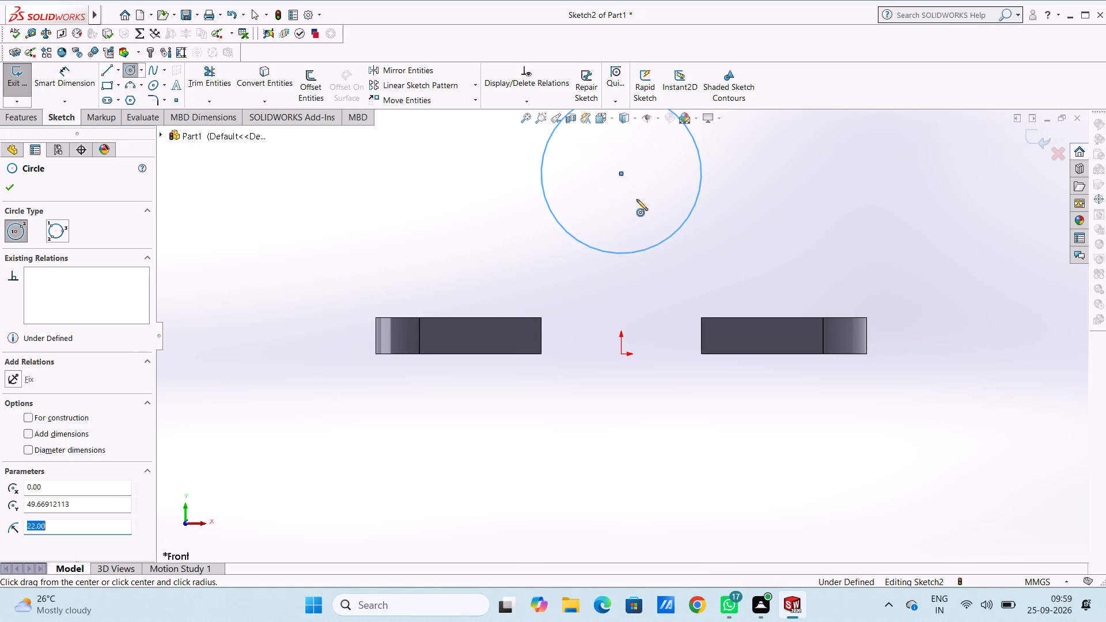
Draw a concentric inner circle with a 13 mm radius at the same centre.
left_click(621, 173)
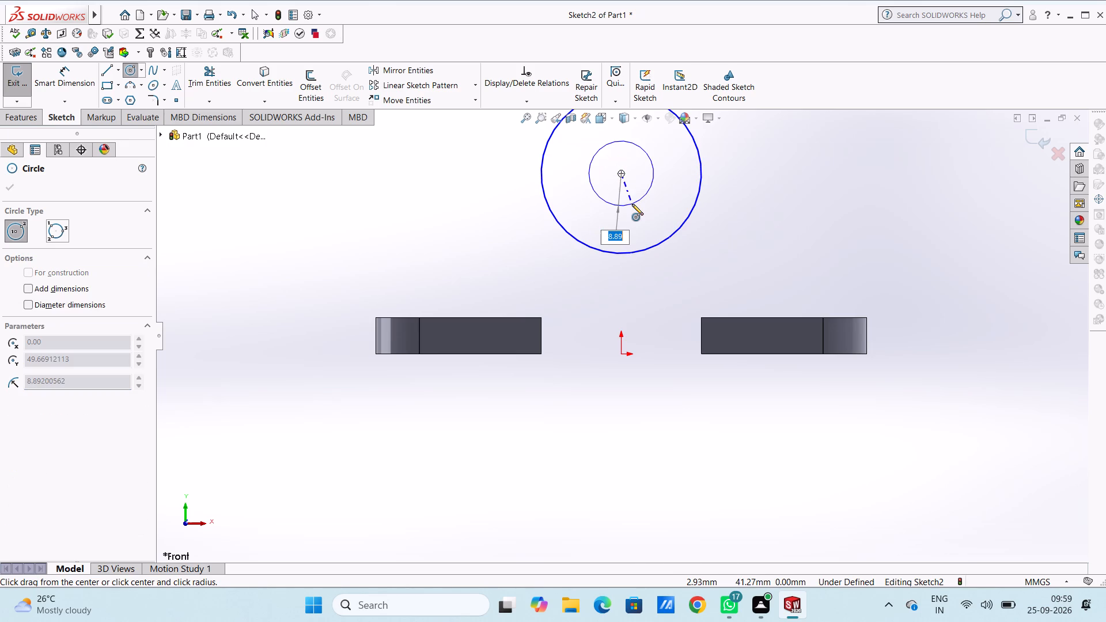
type("13")
key("Return")
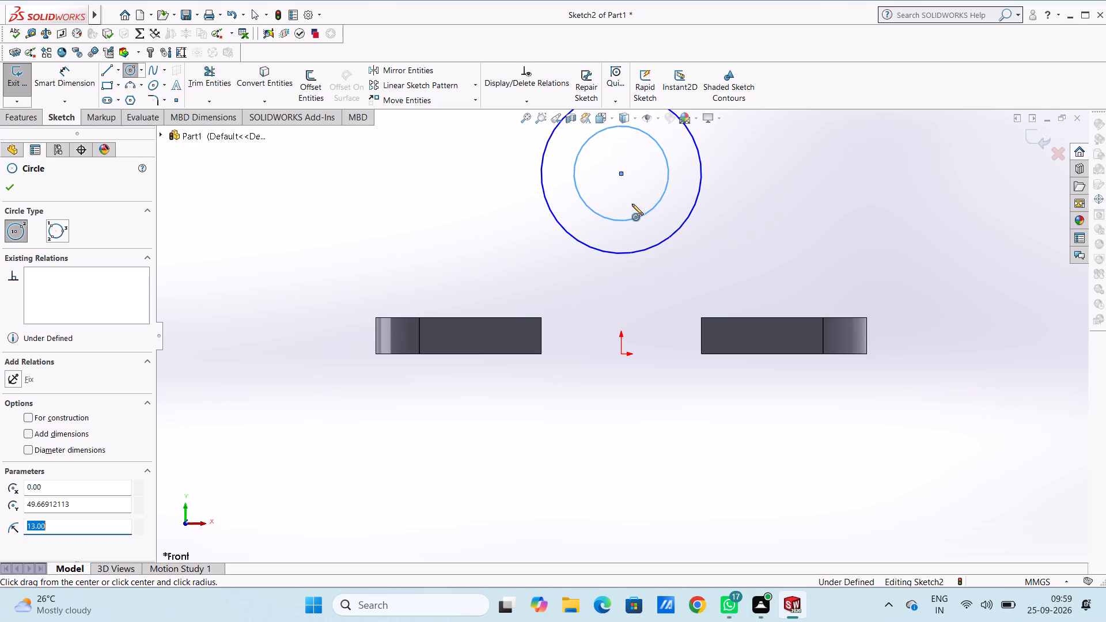
key("Escape")
key("Escape")
Dimension the outer circle's diameter as 44 mm.
scroll(632, 204, "up", 3)
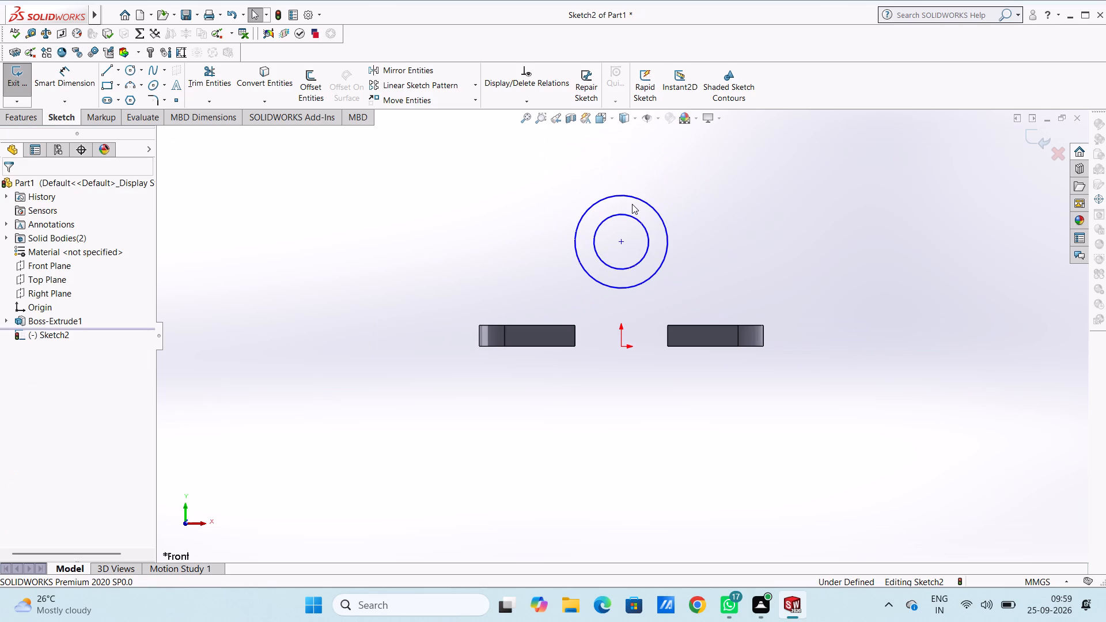
left_click(49, 79)
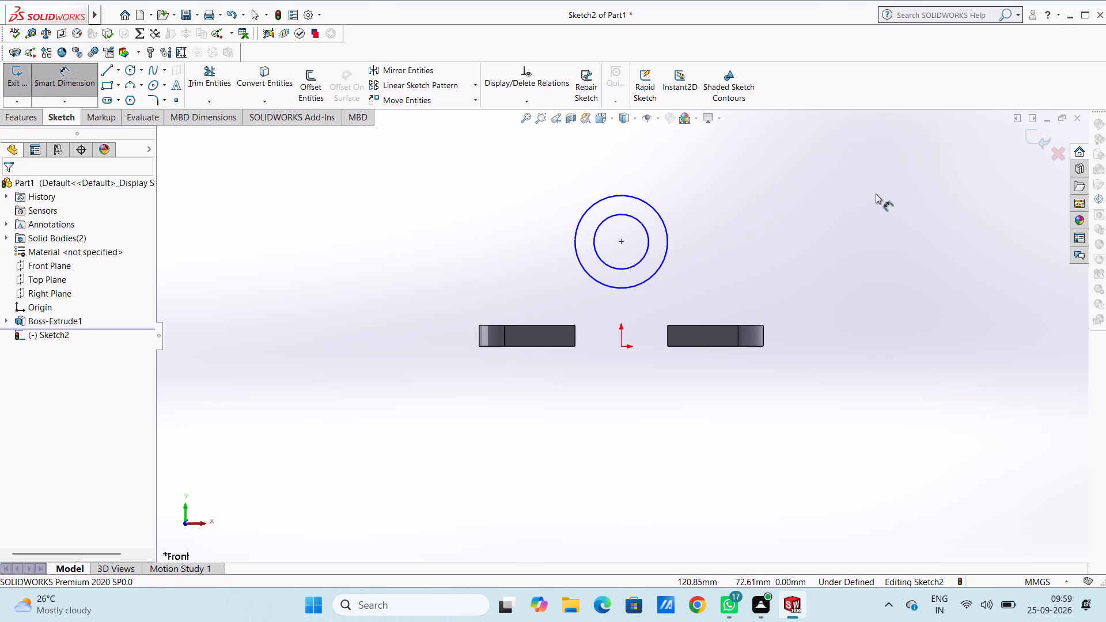
left_click(657, 210)
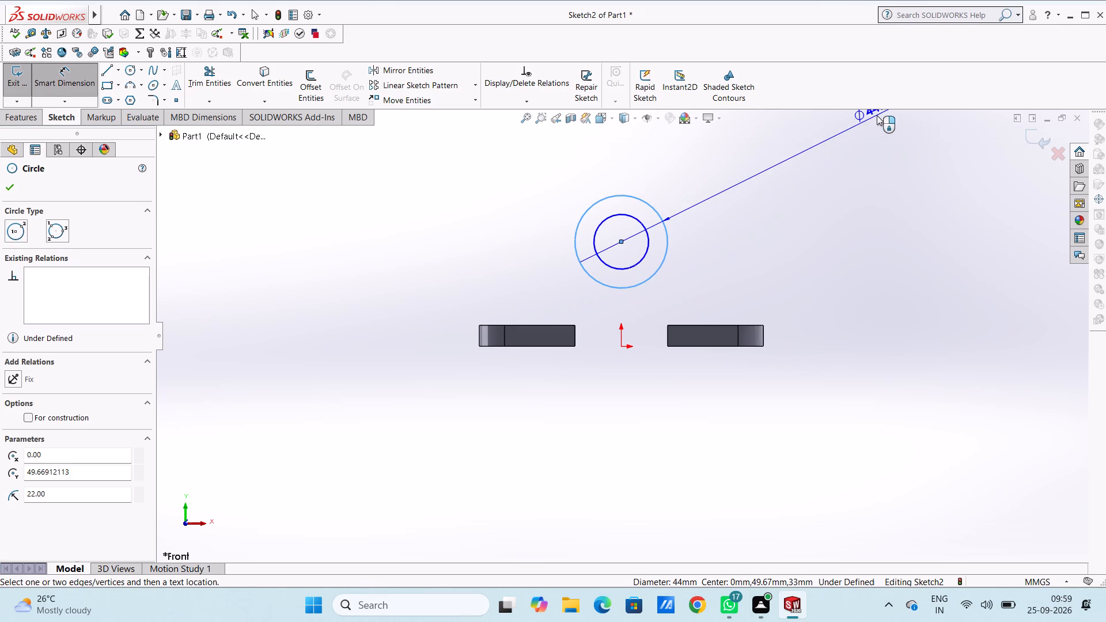
left_click(844, 147)
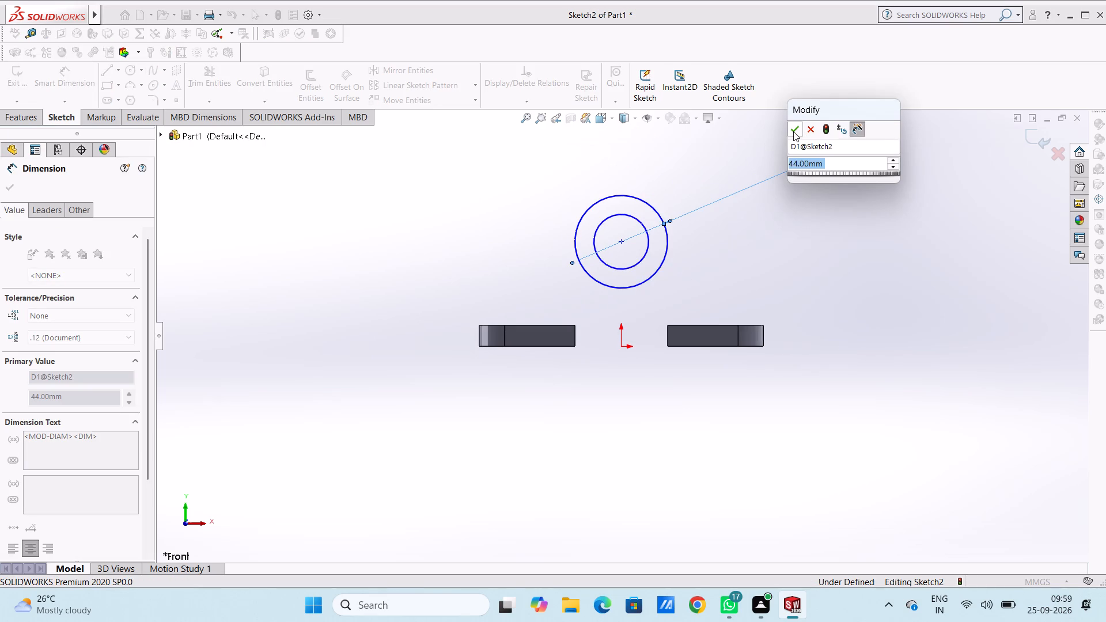
left_click(791, 130)
left_click(749, 153)
Dimension the inner circle's diameter as 26 mm.
left_click(620, 214)
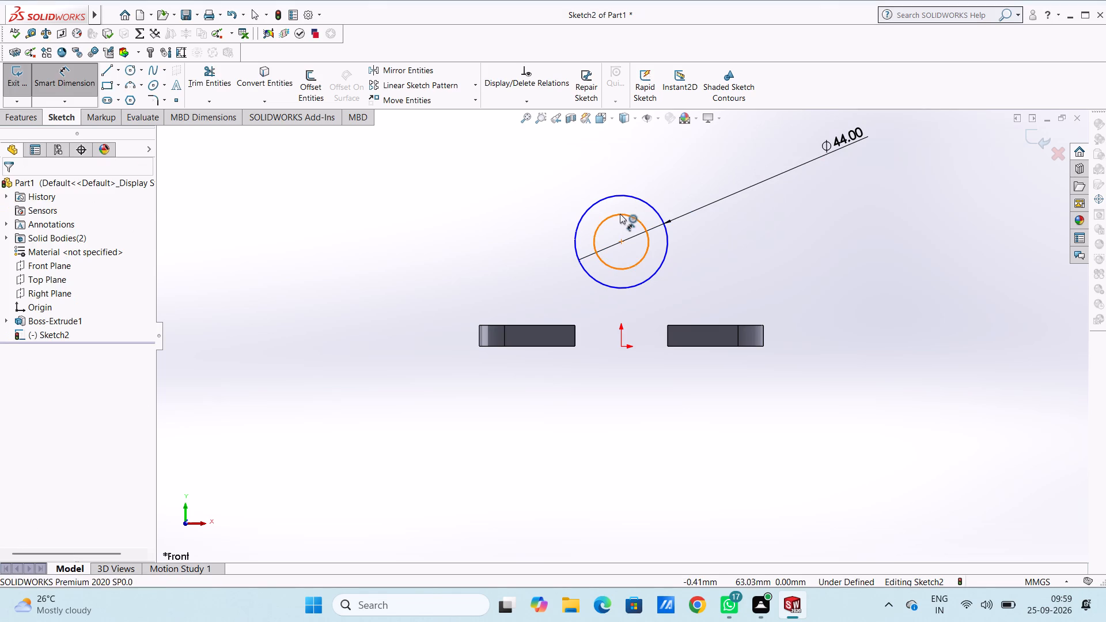
left_click(436, 181)
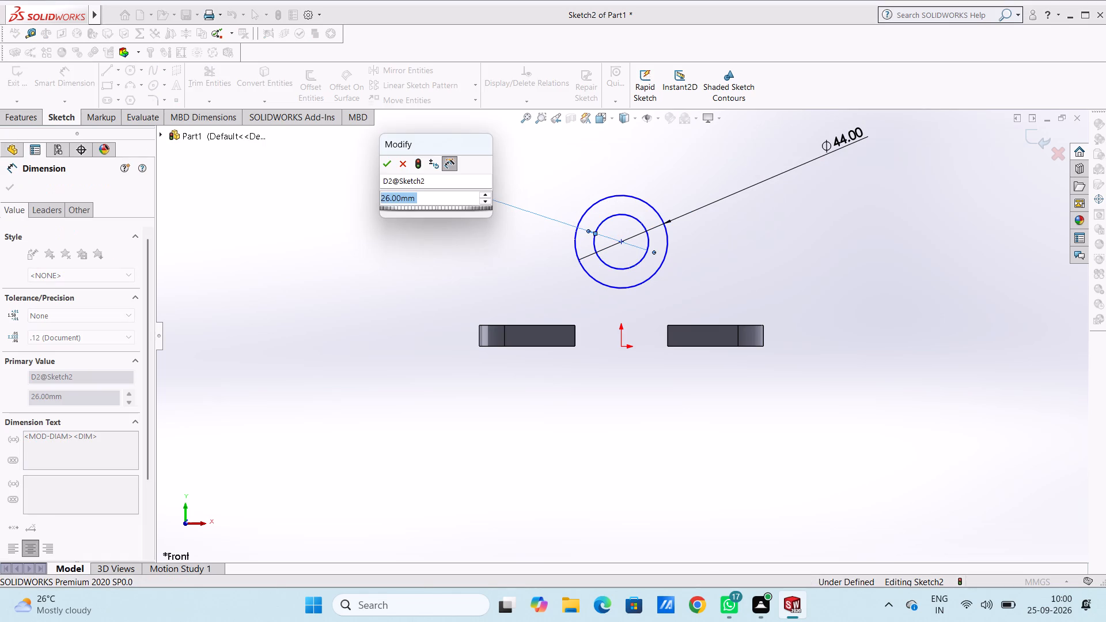
left_click(387, 166)
left_click(358, 187)
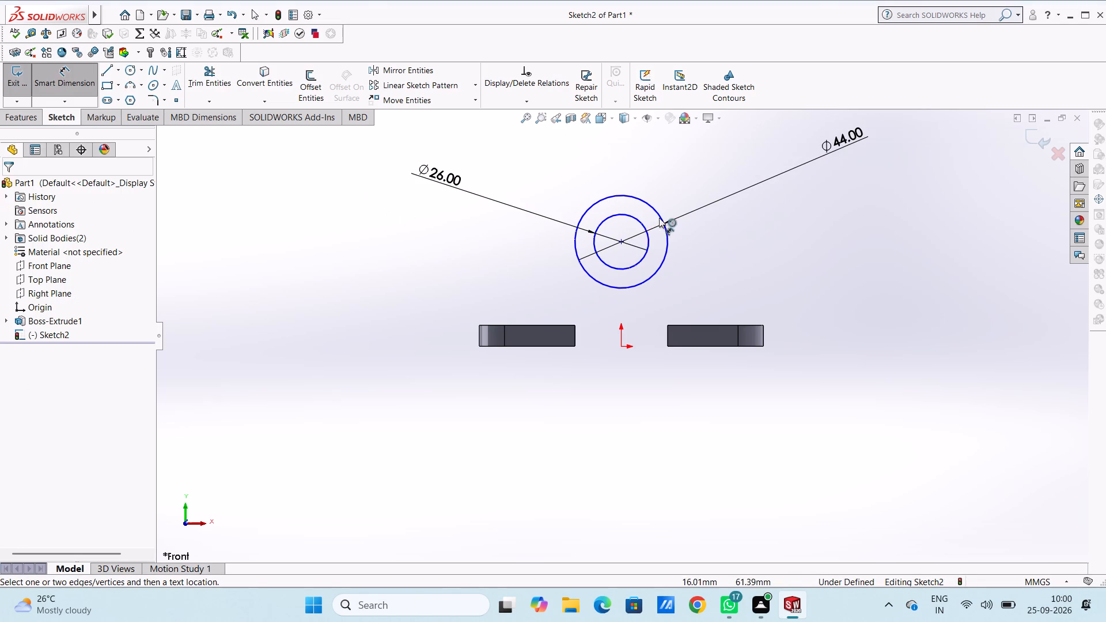
Dimension the vertical distance from the circles' centre to the right plate's bottom edge as 54 mm.
left_click(620, 241)
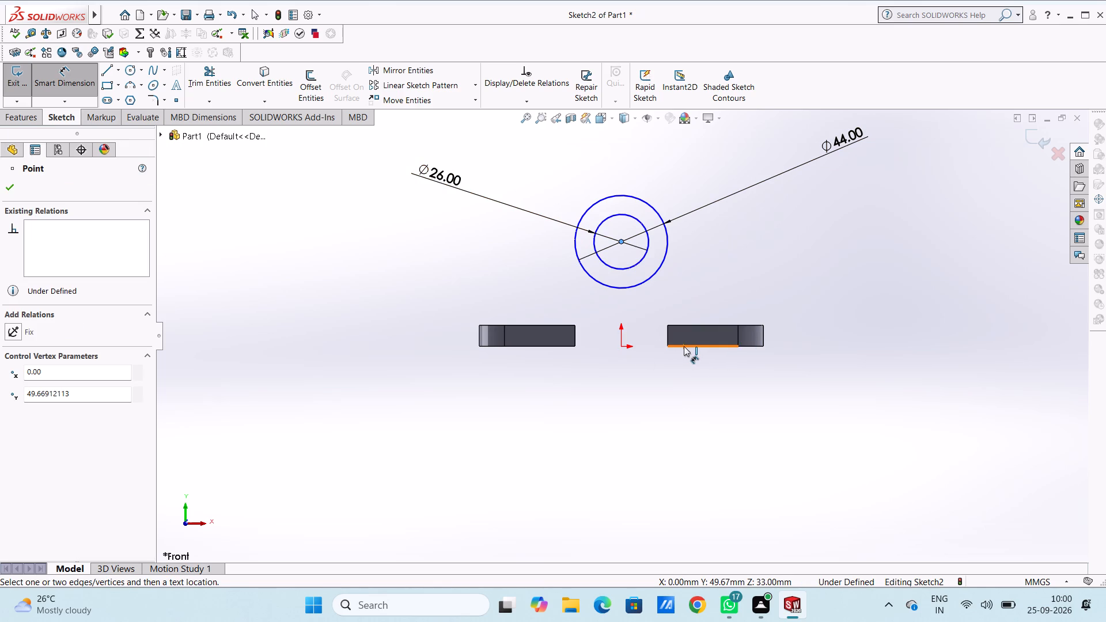
left_click(684, 346)
left_click(957, 317)
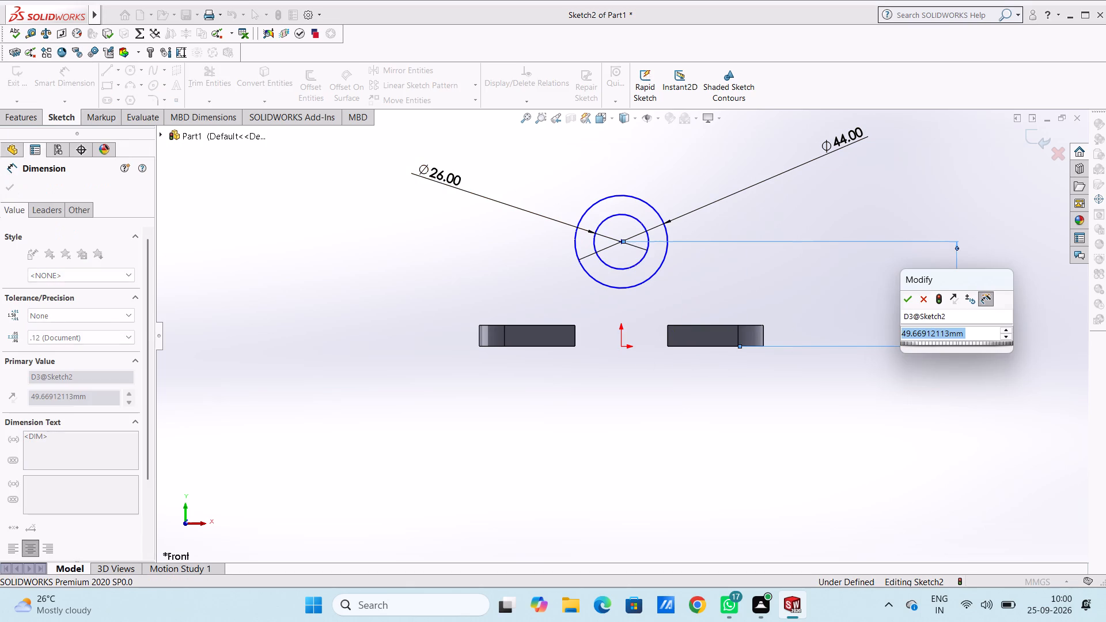
type("54")
key("Return")
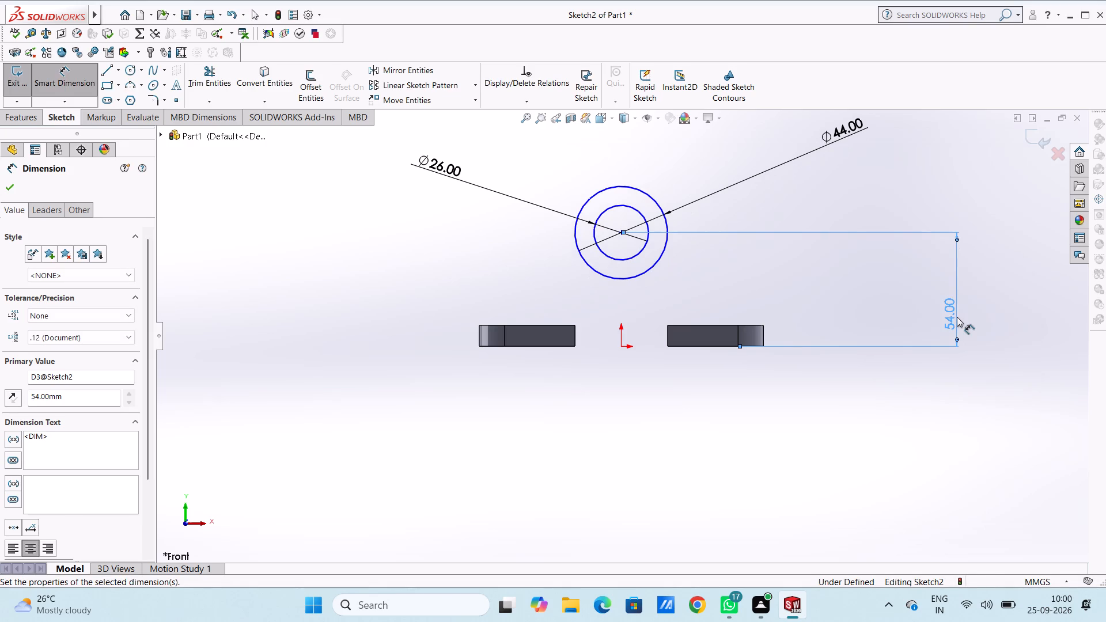
left_click(763, 287)
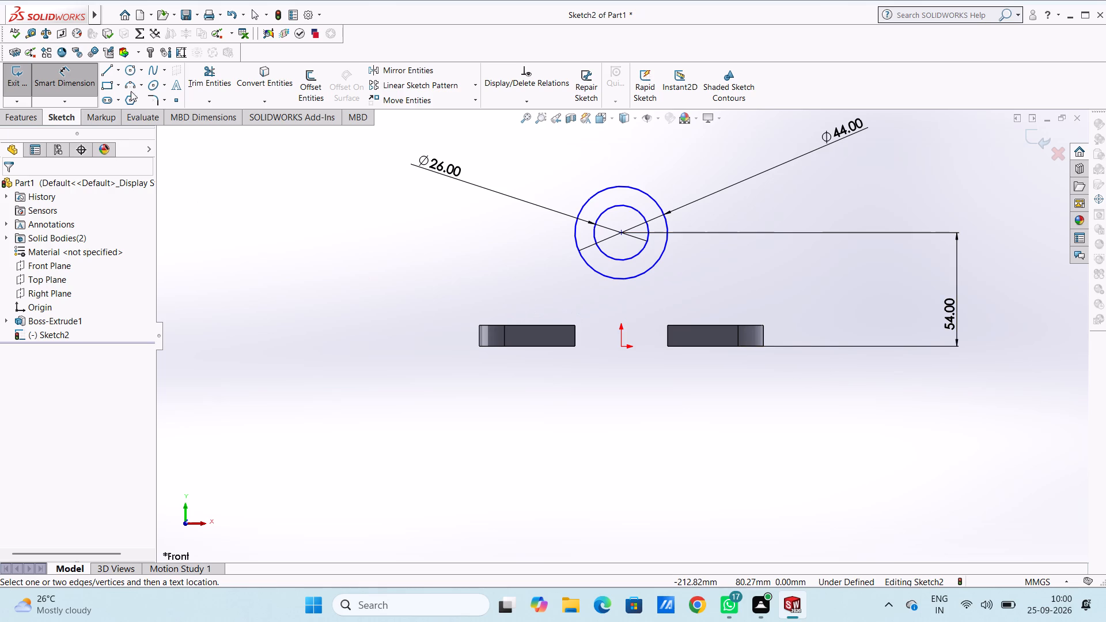
Draw the left leg's connected lines from the outer circle's left edge down the plate's inner end, 9 mm across, and 54 mm up to the inner circle.
left_click(106, 72)
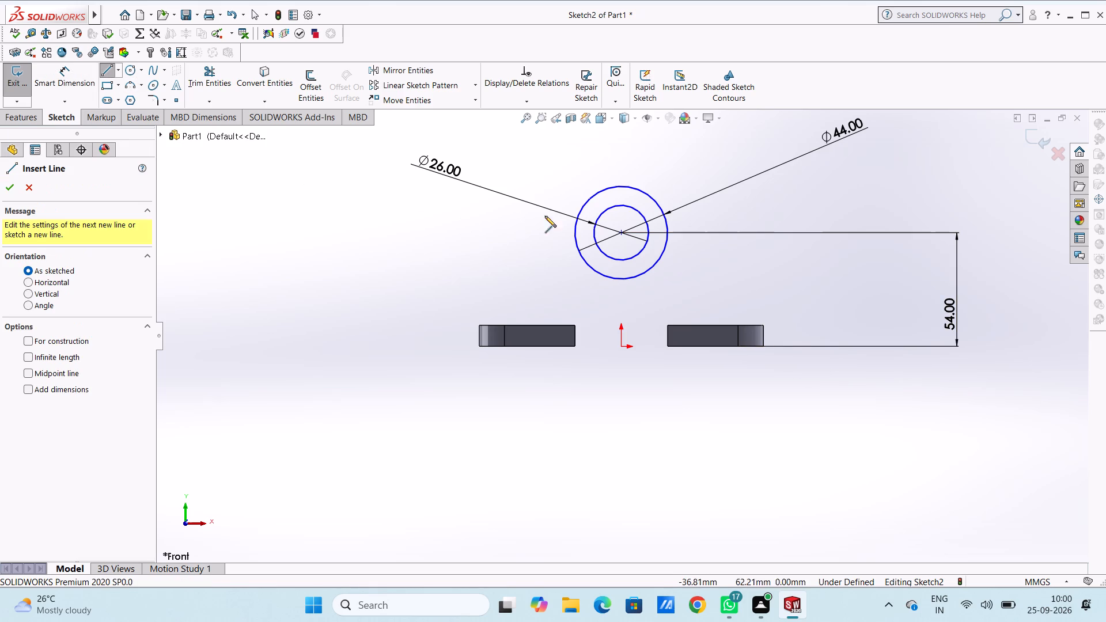
left_click(573, 232)
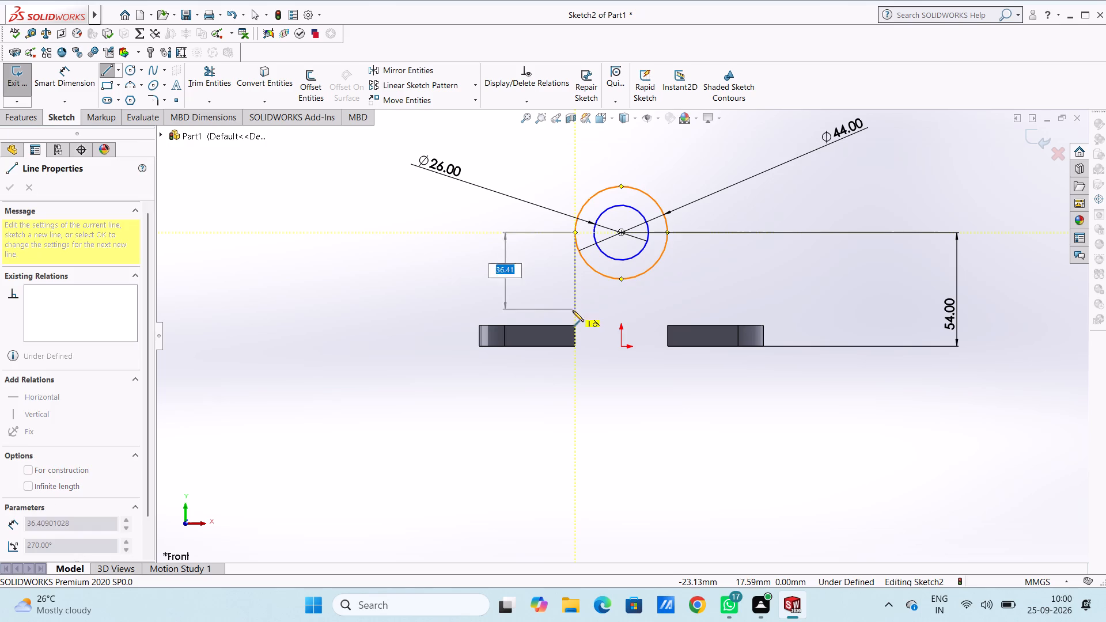
left_click(574, 325)
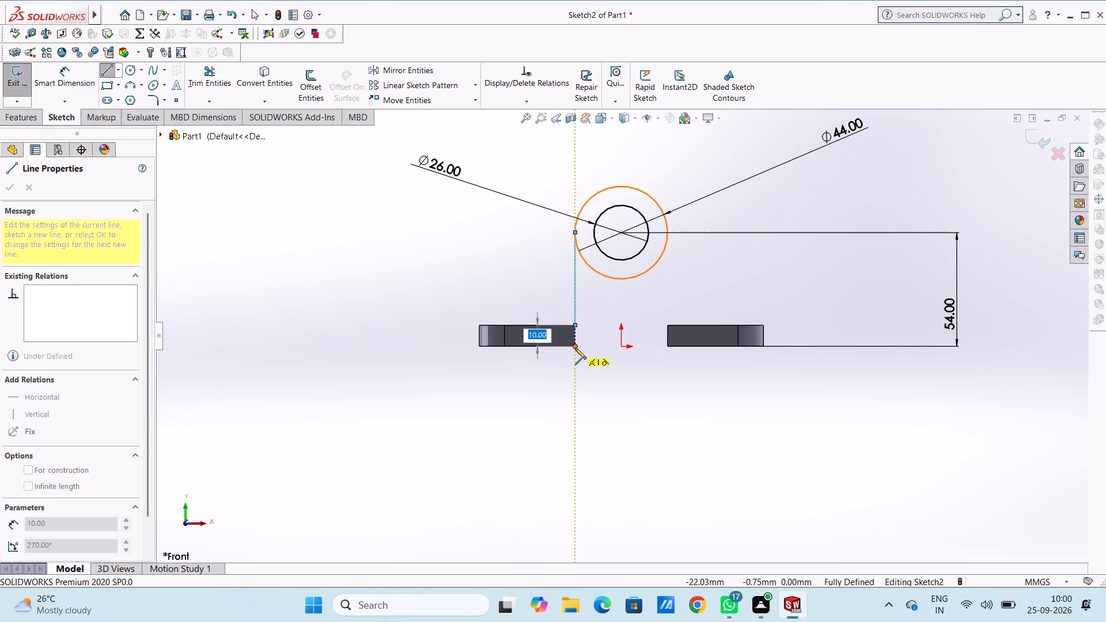
left_click(575, 347)
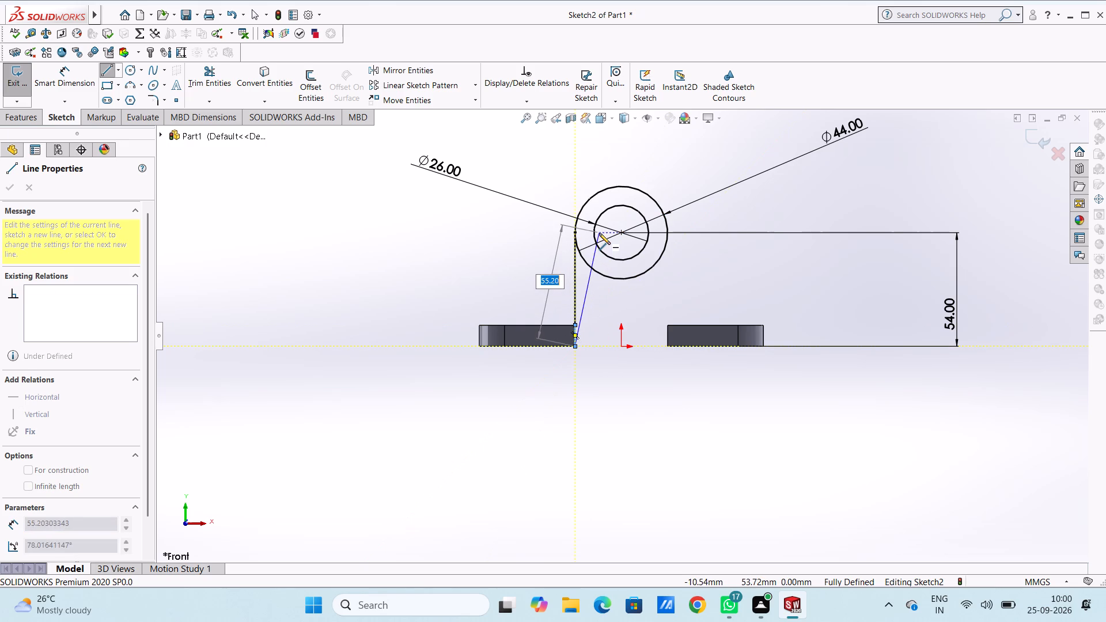
left_click(593, 348)
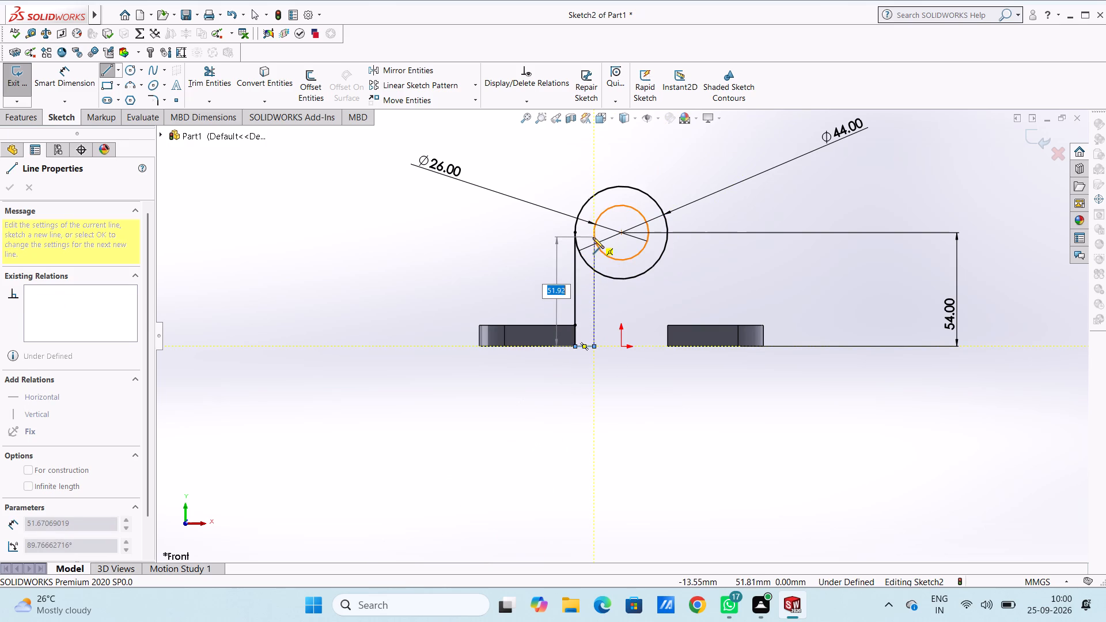
left_click(593, 233)
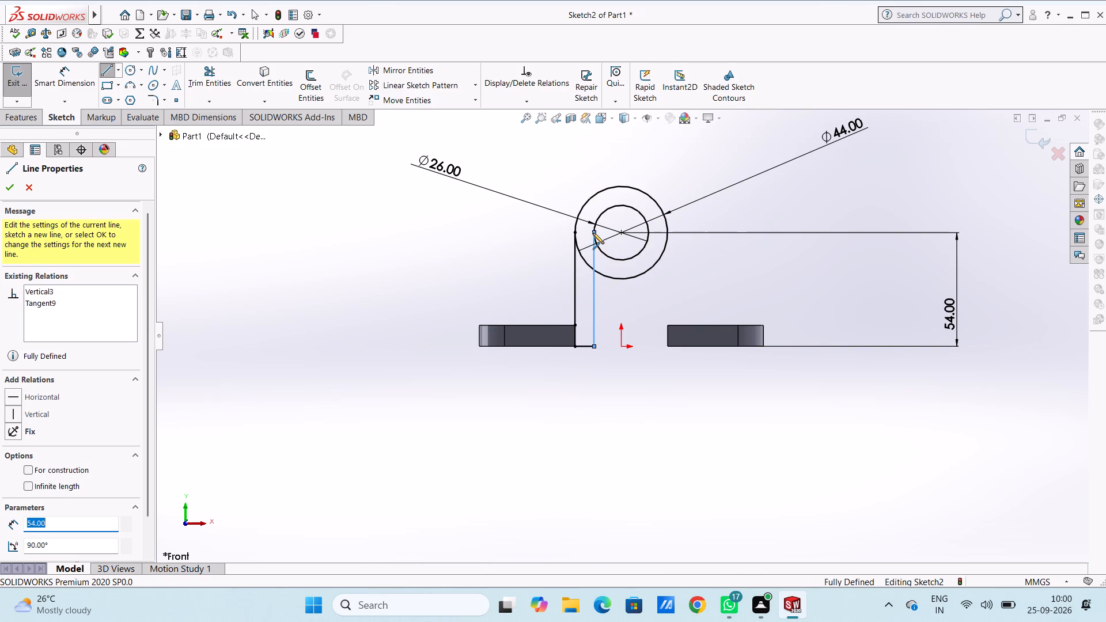
key("Escape")
key("Escape")
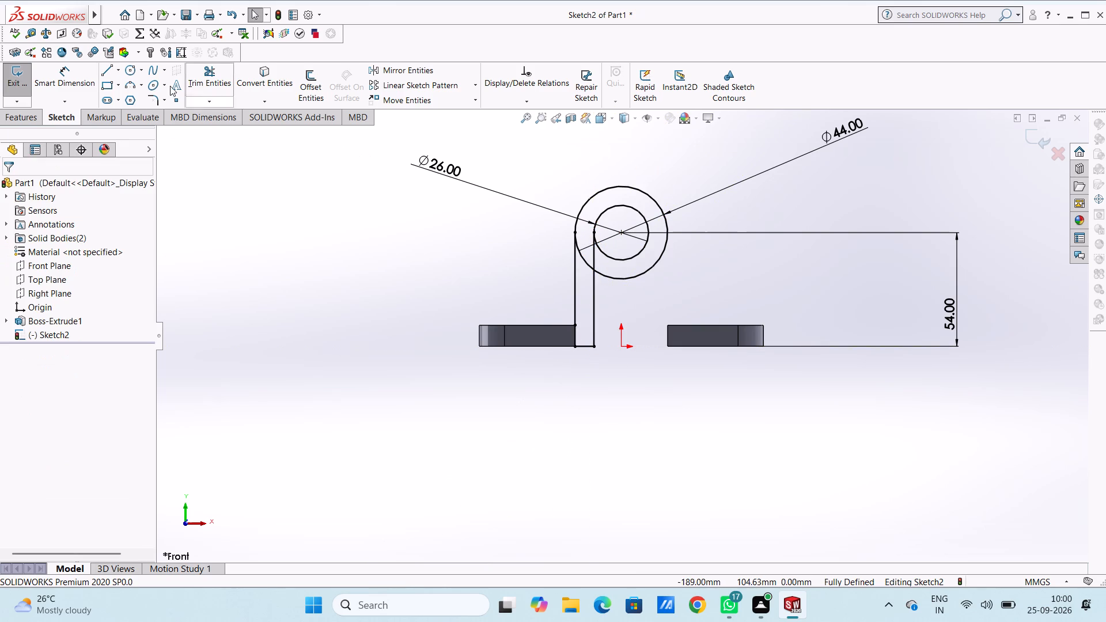
Draw the right leg's lines from the inner circle's right edge 54 mm down, across to the plate's bottom corner, and up to the outer circle.
left_click(103, 74)
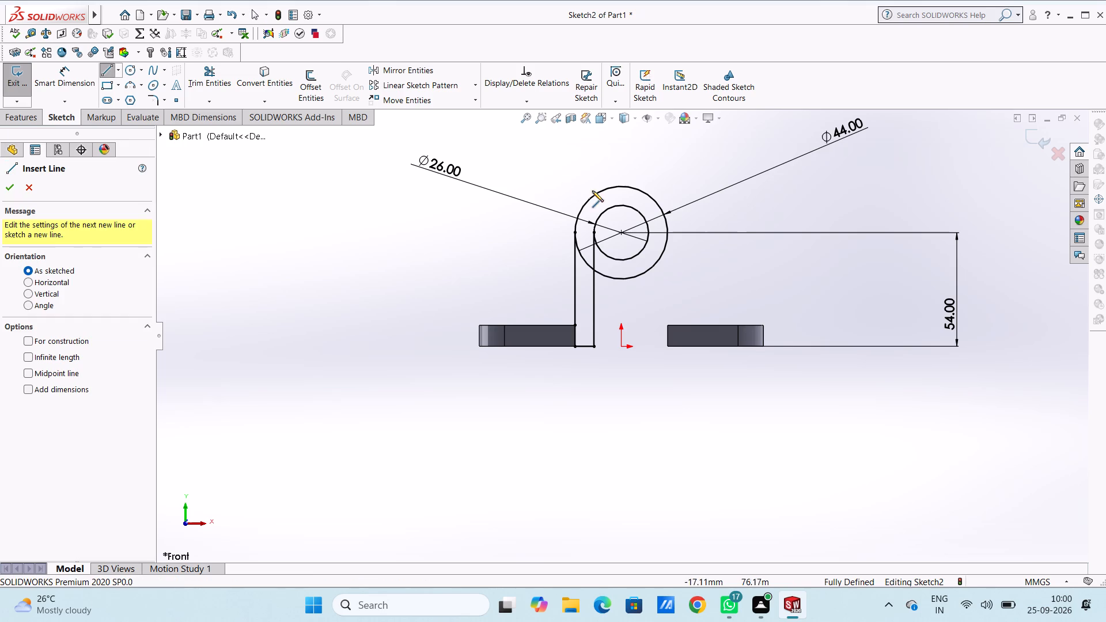
left_click(649, 234)
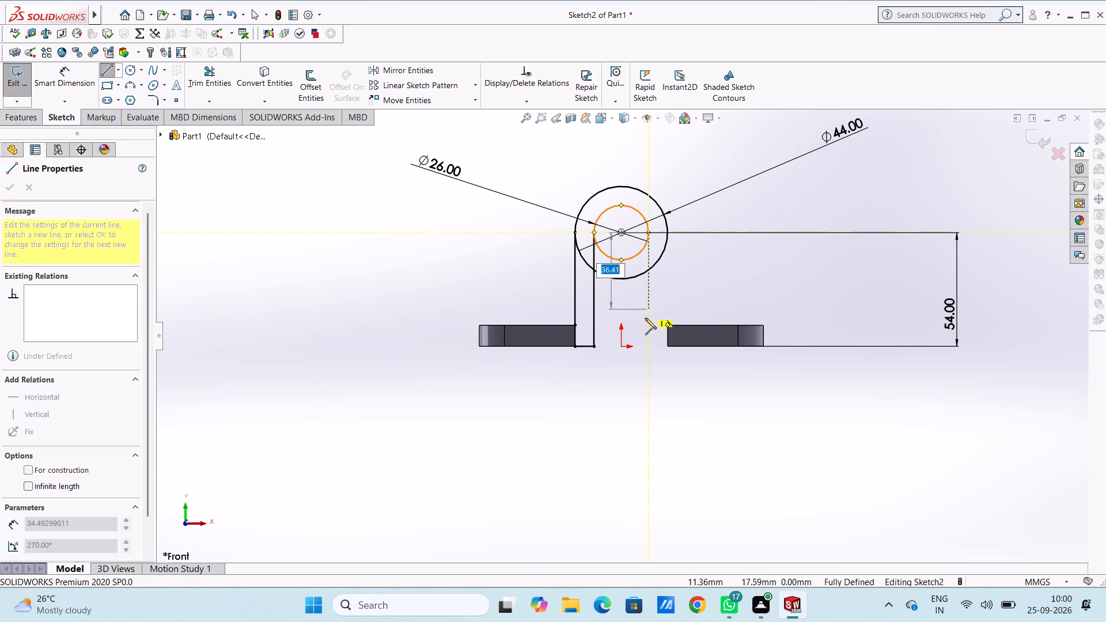
left_click(647, 347)
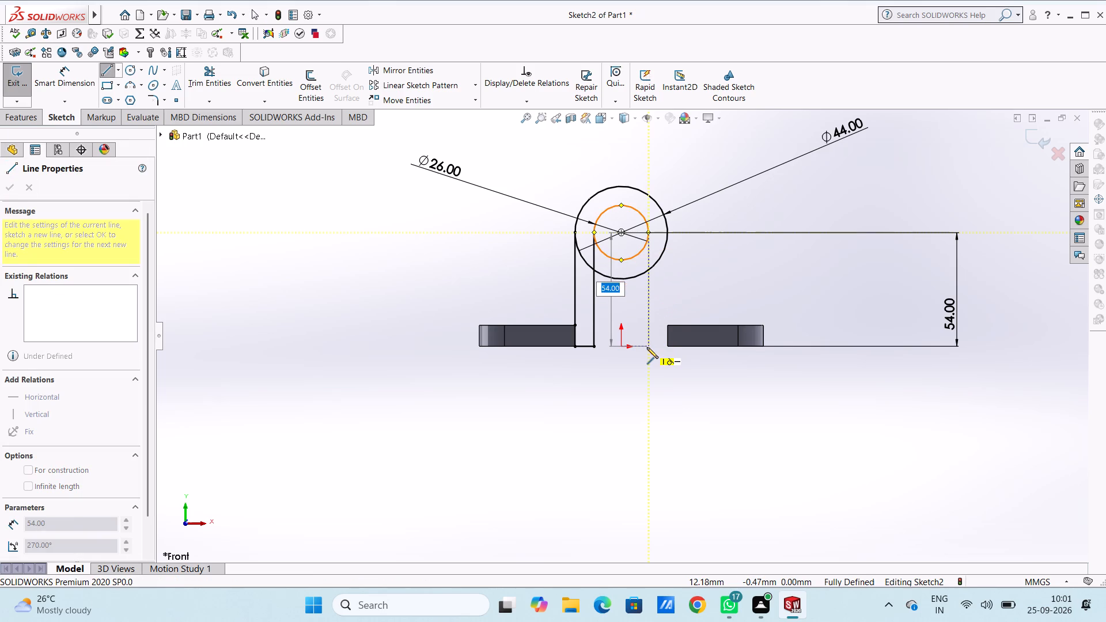
left_click(666, 347)
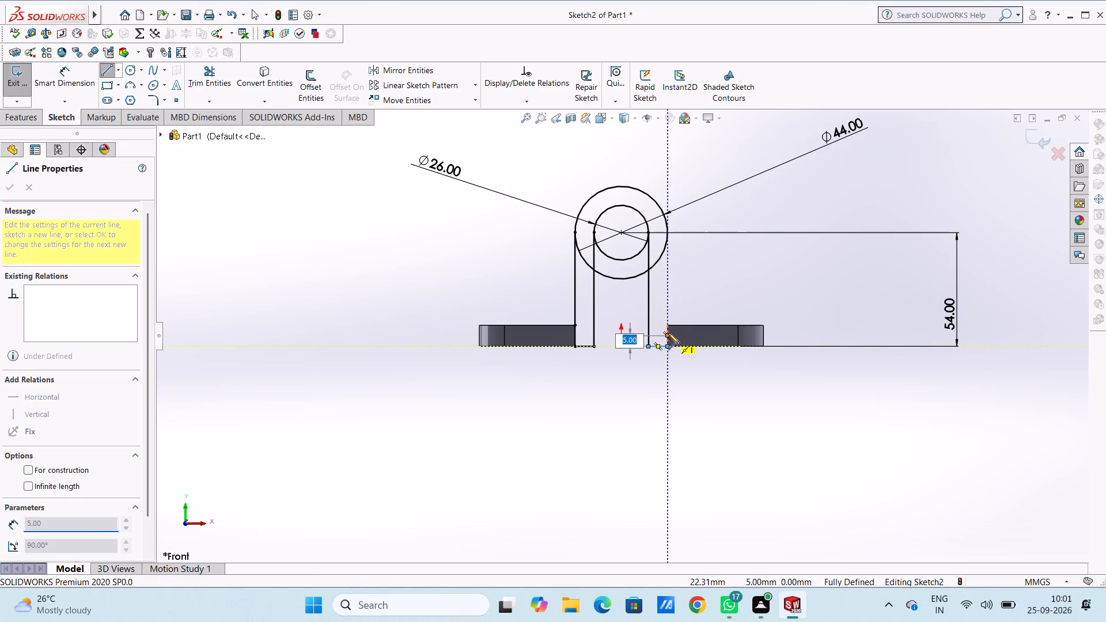
left_click(669, 233)
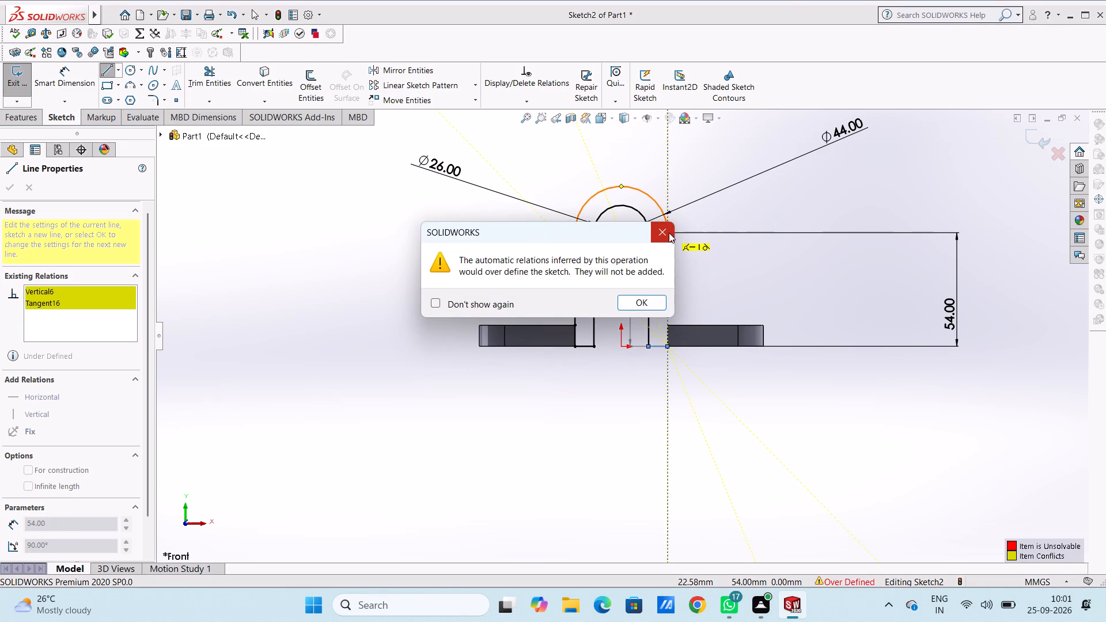
key("Escape")
key("Escape")
key("Escape")
key("Escape")
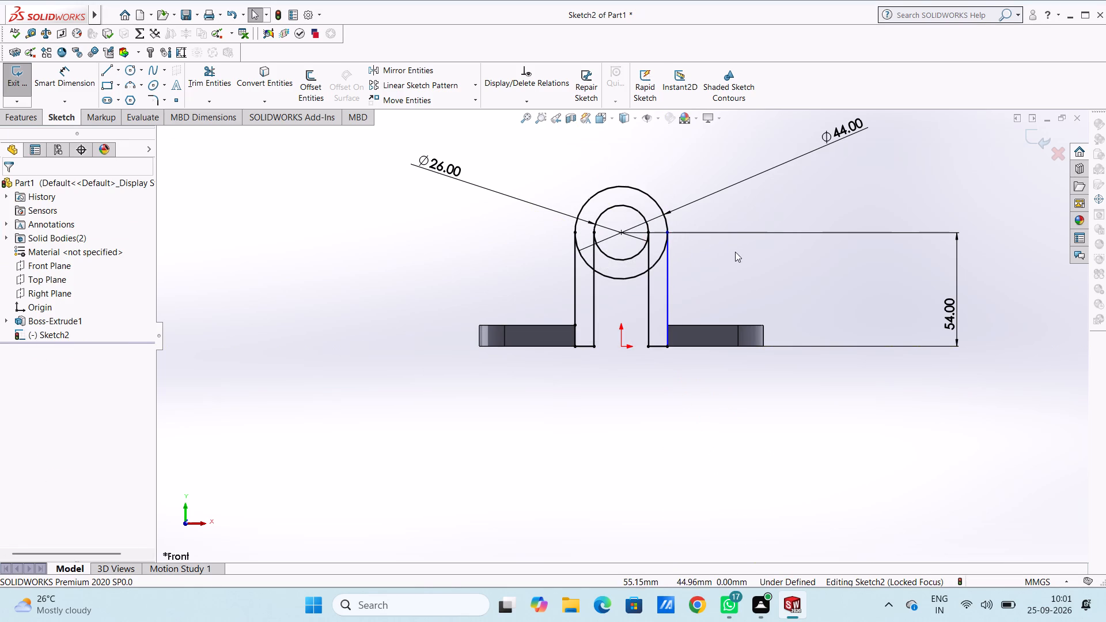
Trim away the lower arcs of both circles between the legs, leaving an inverted-U profile.
left_click(217, 73)
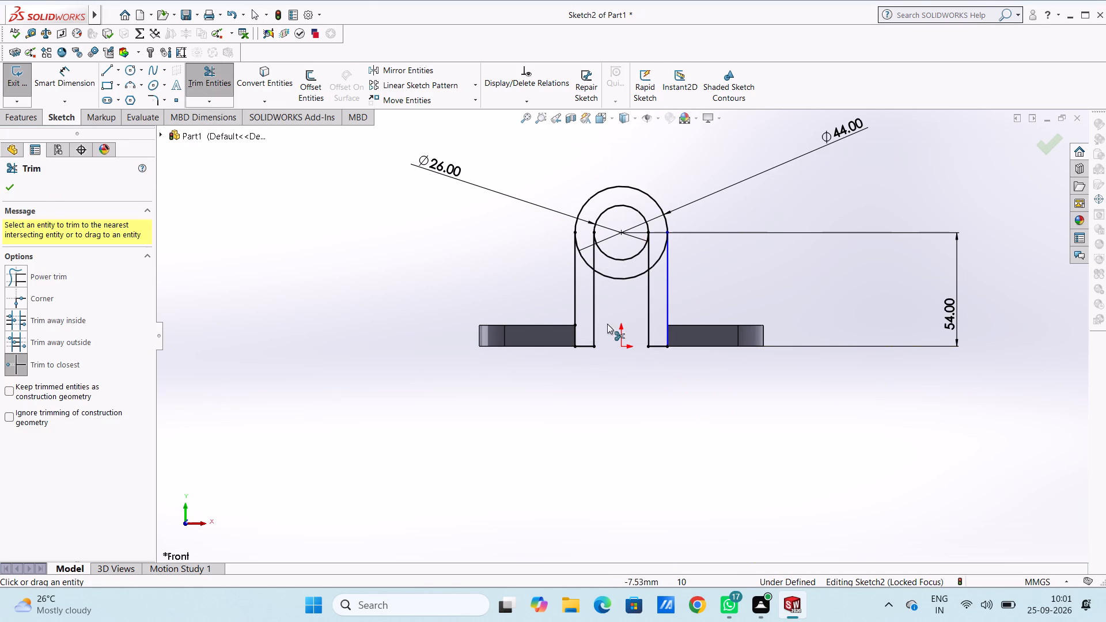
left_click(612, 276)
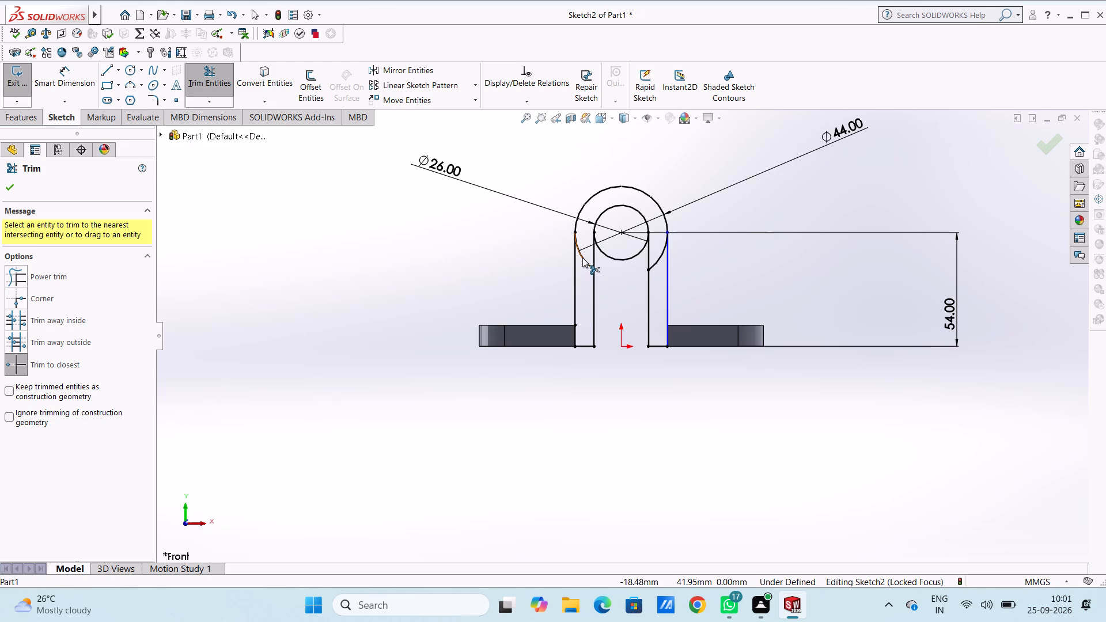
left_click(582, 257)
left_click(618, 255)
left_click(620, 258)
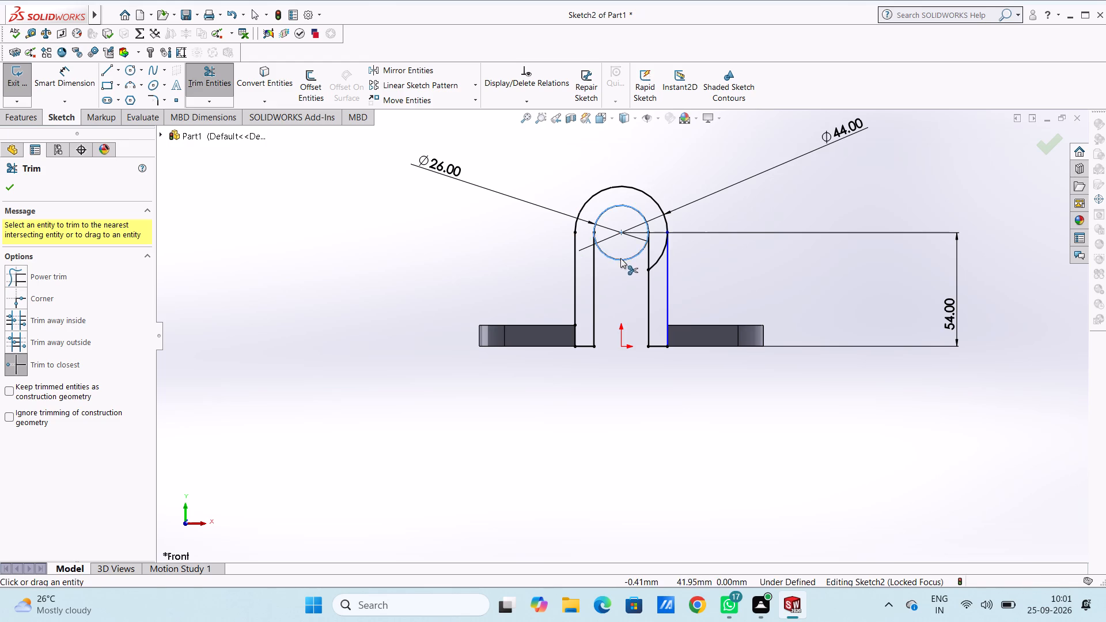
left_click(658, 263)
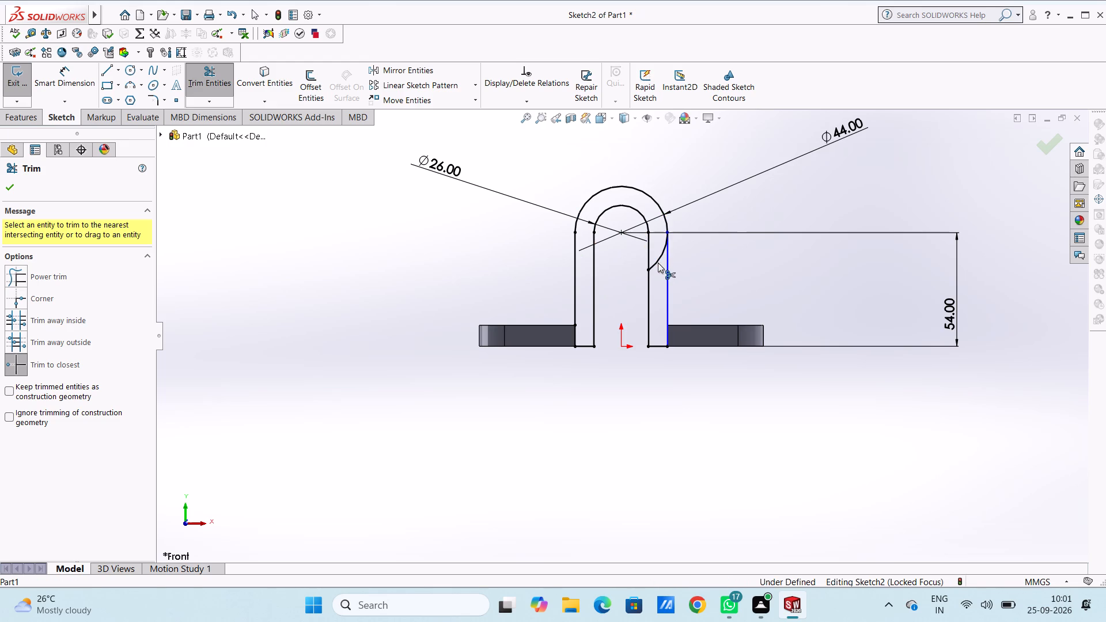
key("Escape")
key("Escape")
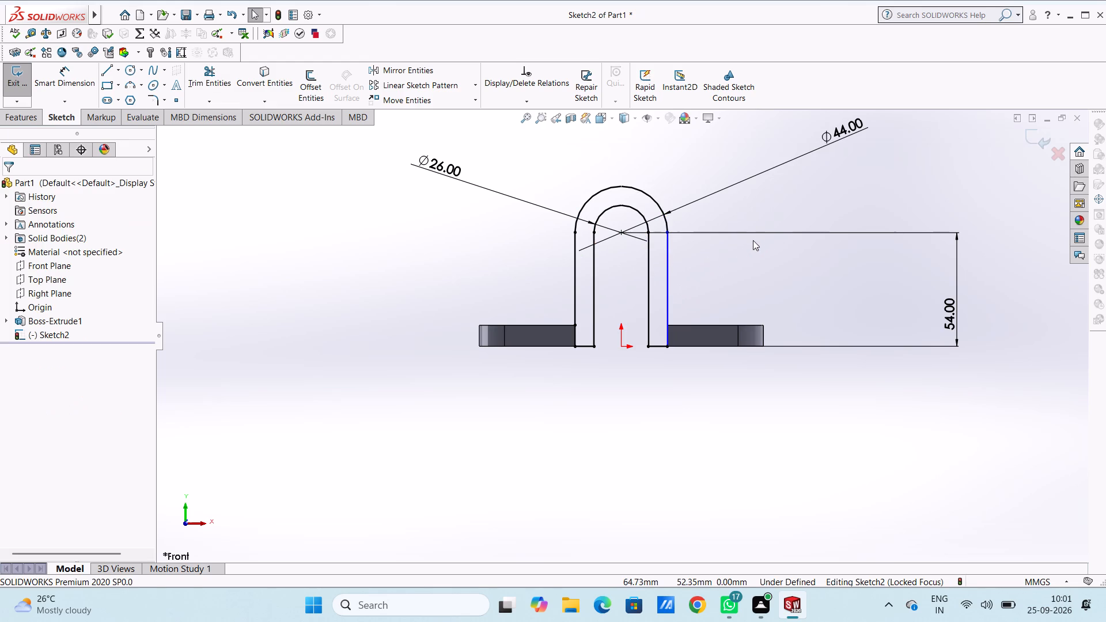
Dimension the horizontal distance from the origin to the right leg's outer vertical line.
left_click(78, 78)
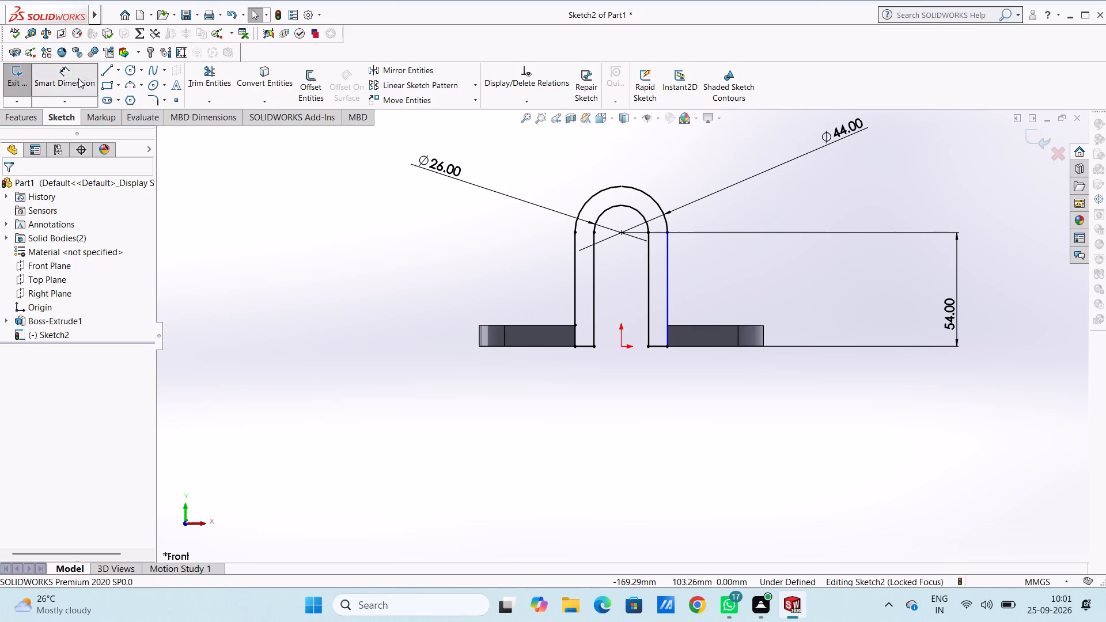
left_click(622, 348)
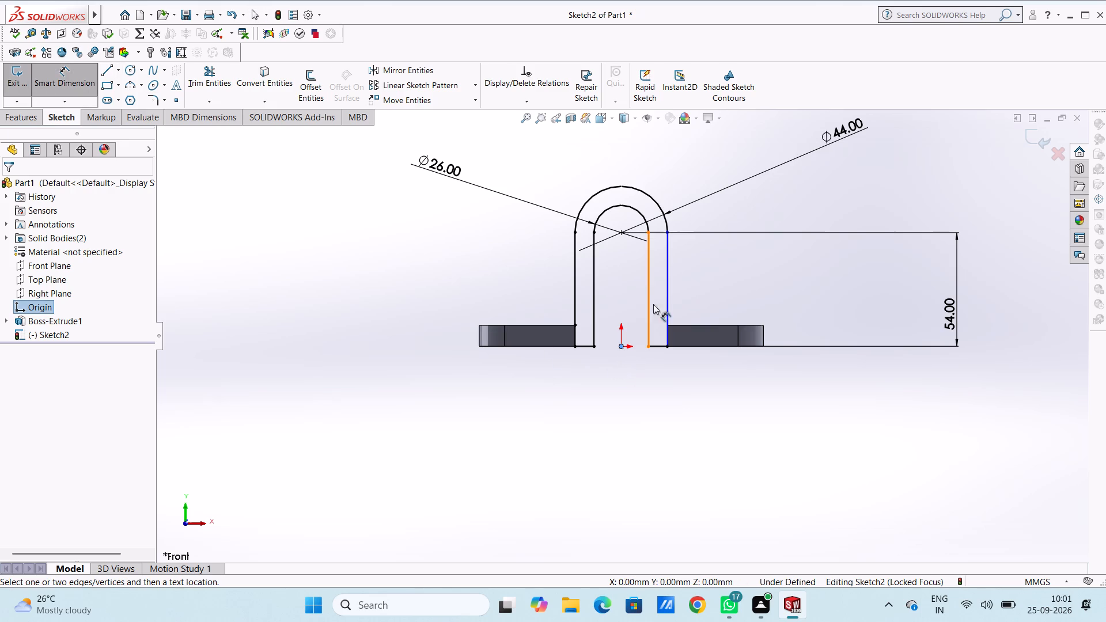
left_click(667, 291)
left_click(641, 460)
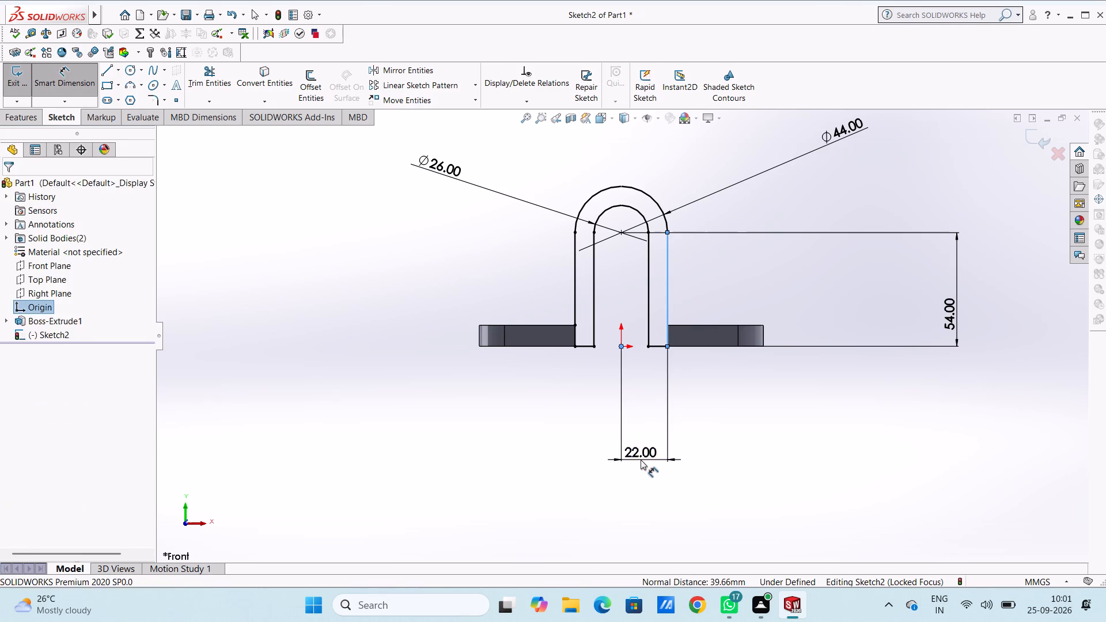
left_click(594, 441)
left_click(585, 420)
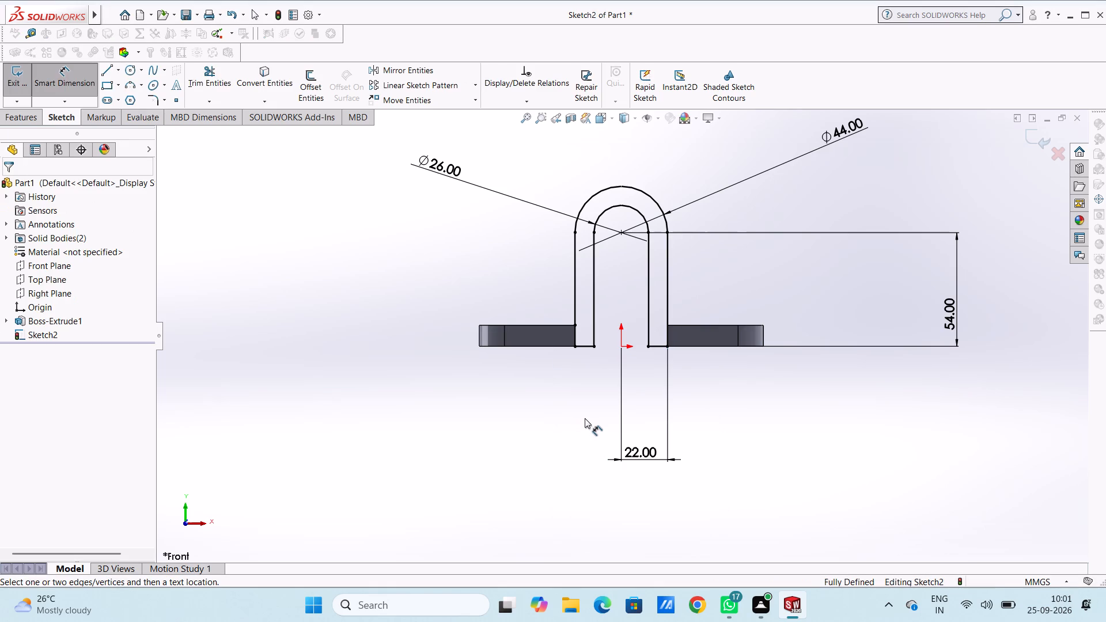
key("Escape")
key("Escape")
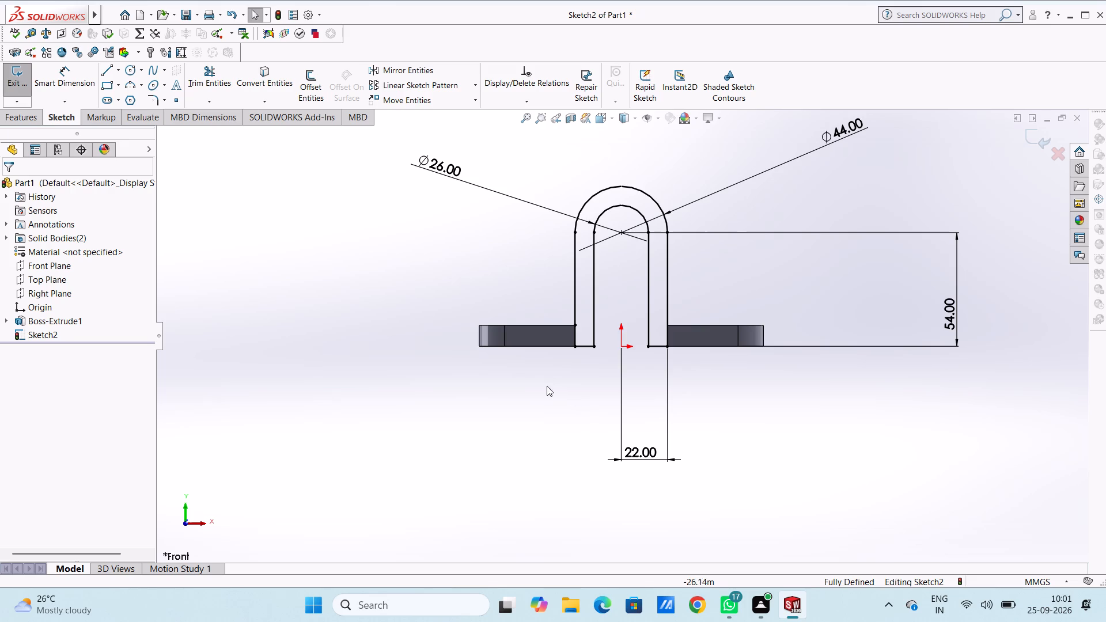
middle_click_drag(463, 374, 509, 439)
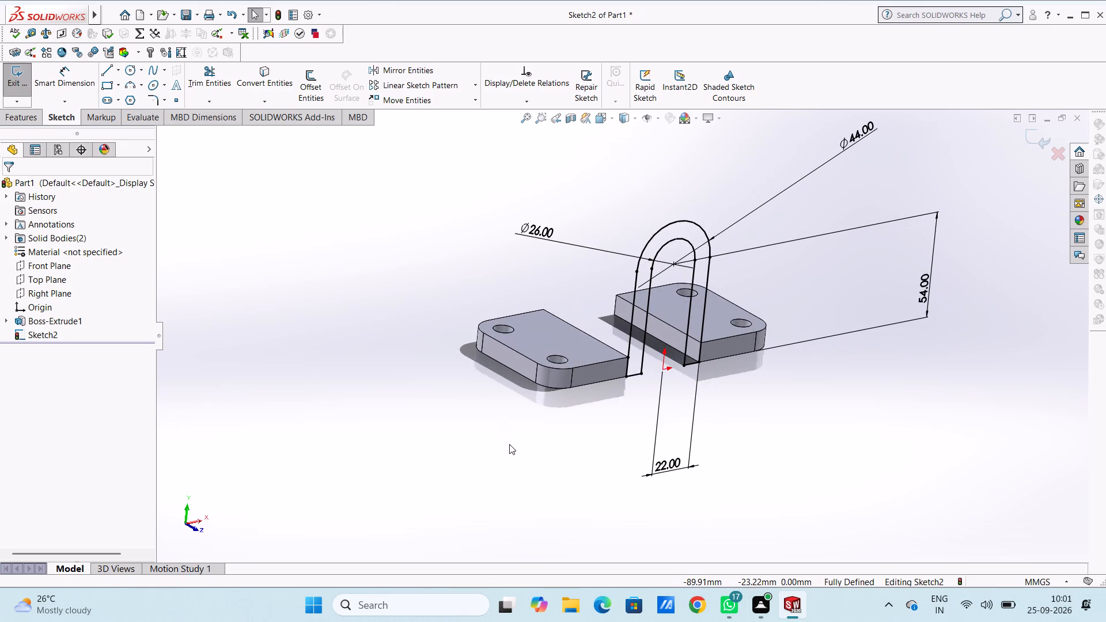
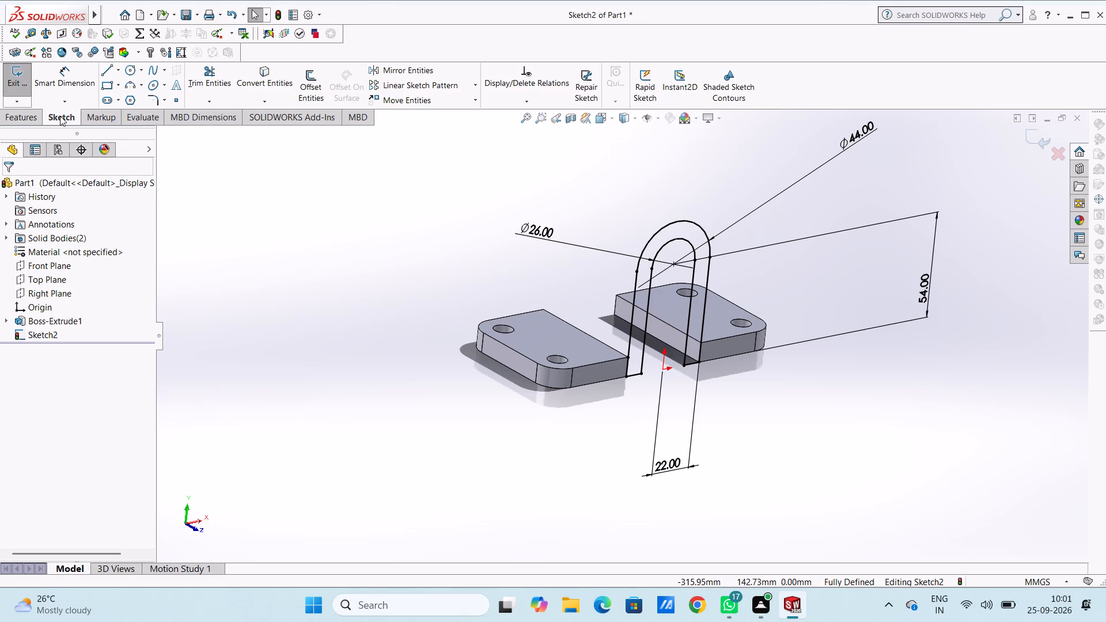
Extrude the inverted-U profile 66 mm in the reversed direction, back across the base plates.
left_click(29, 117)
left_click(27, 81)
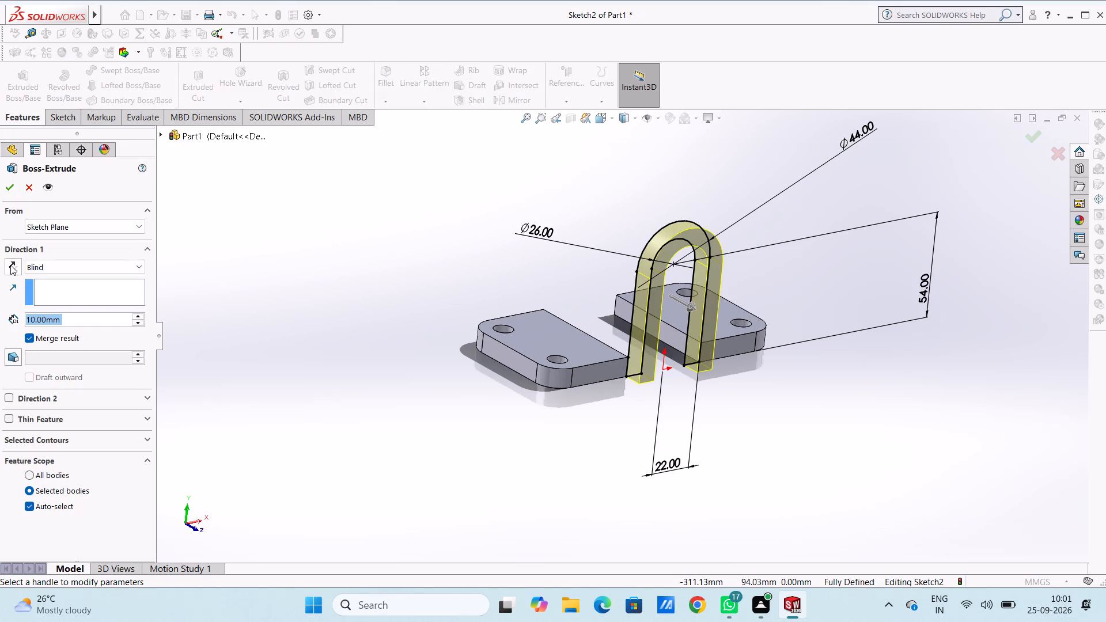
left_click(10, 265)
double_click(75, 317)
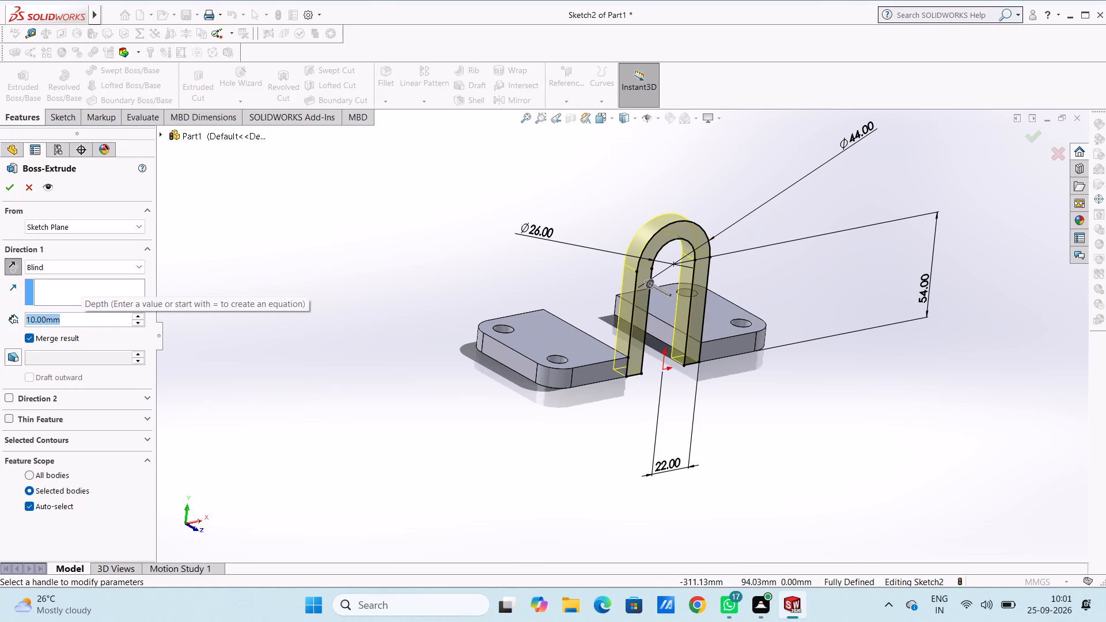
type("66")
key("Return")
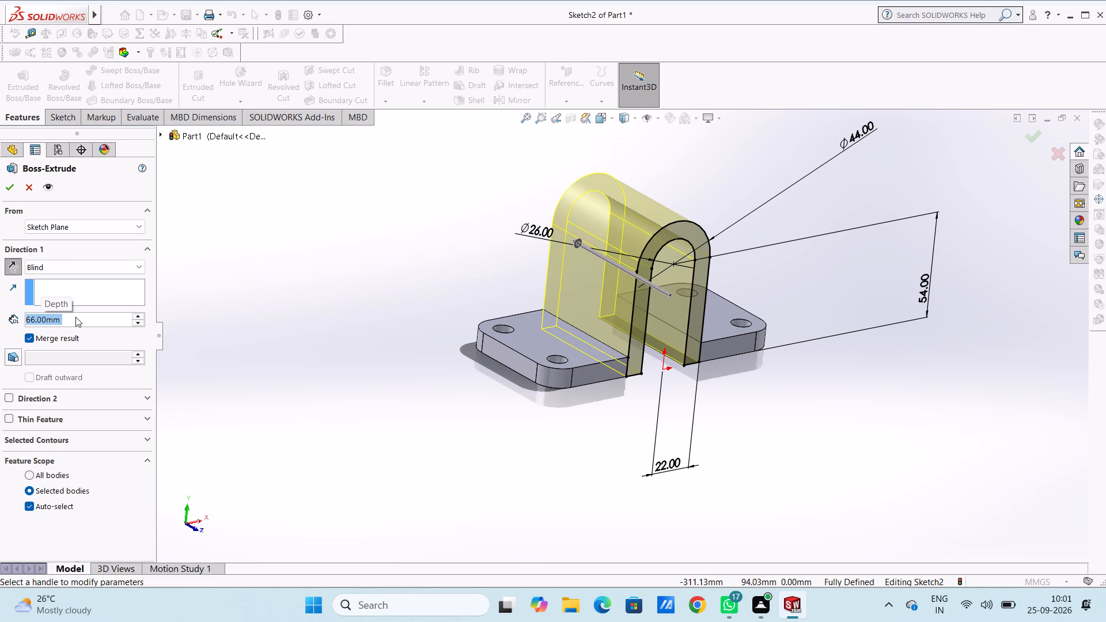
left_click(5, 183)
left_click(269, 301)
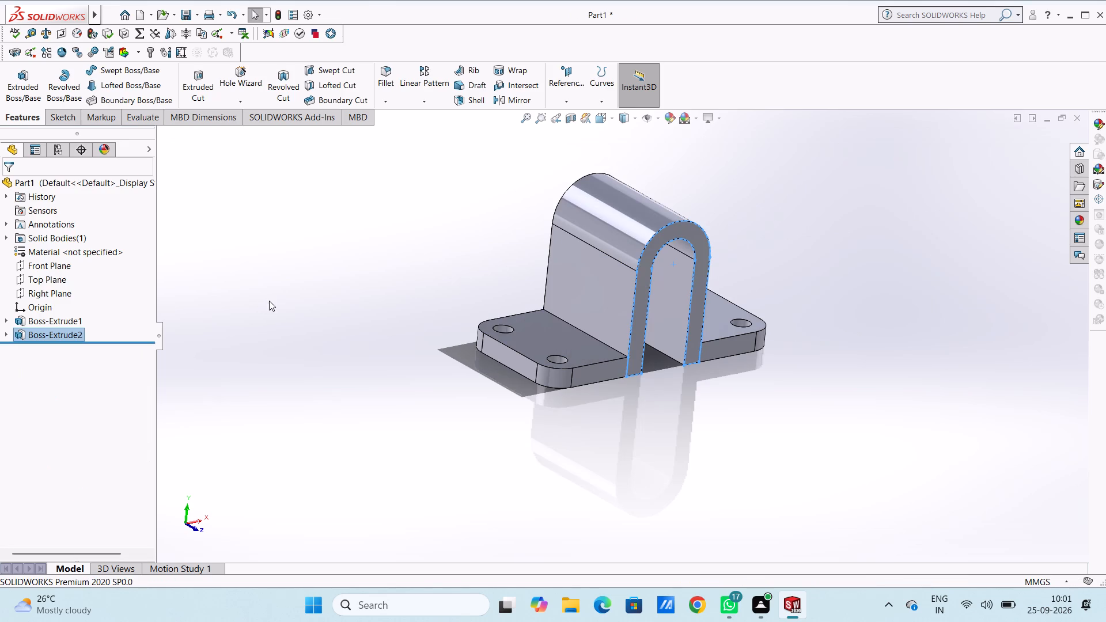
Examine the bracket from all sides, including the arch, both base plates and their undersides.
middle_click_drag(315, 283, 438, 389)
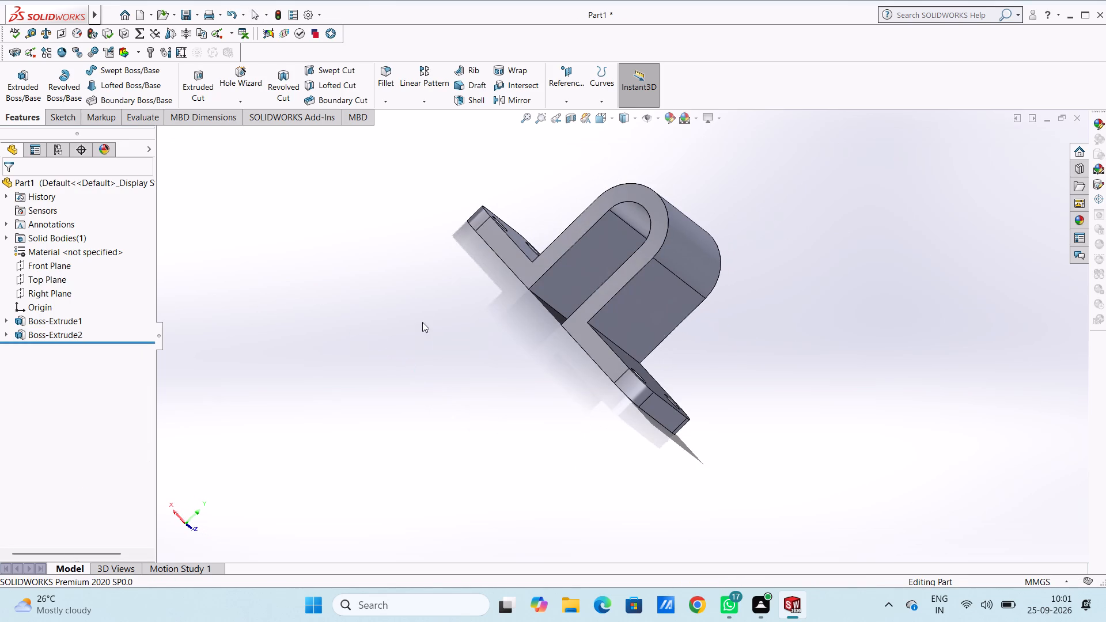
middle_click_drag(385, 291, 469, 397)
middle_click_drag(464, 304, 408, 352)
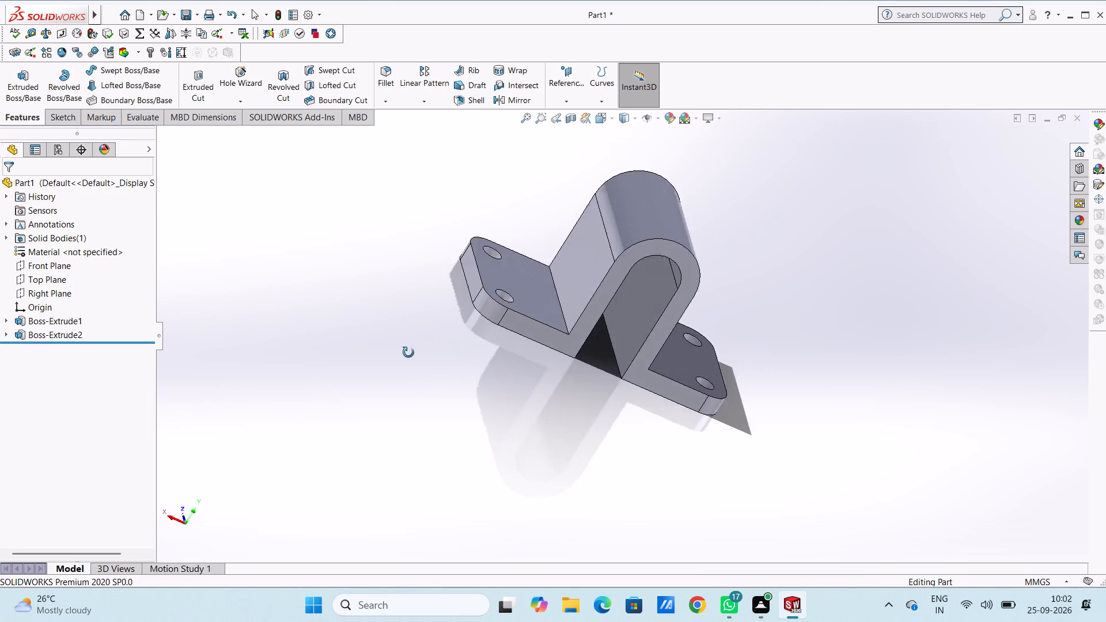
middle_click_drag(408, 352, 305, 336)
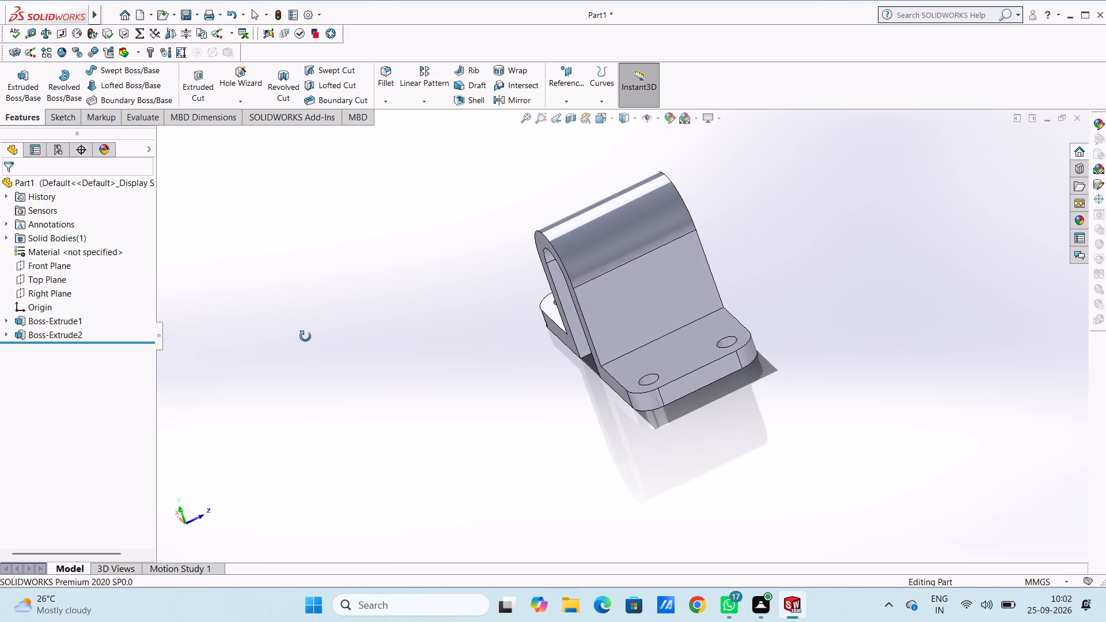
middle_click_drag(305, 336, 408, 365)
middle_click_drag(408, 365, 365, 271)
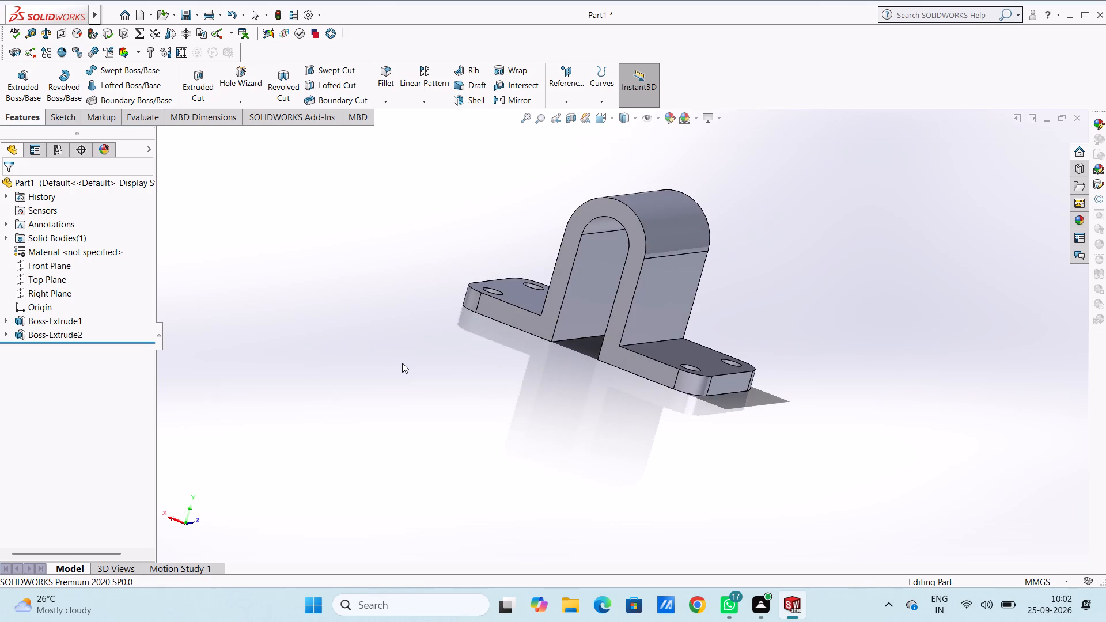
middle_click_drag(403, 364, 321, 332)
middle_click_drag(470, 314, 478, 317)
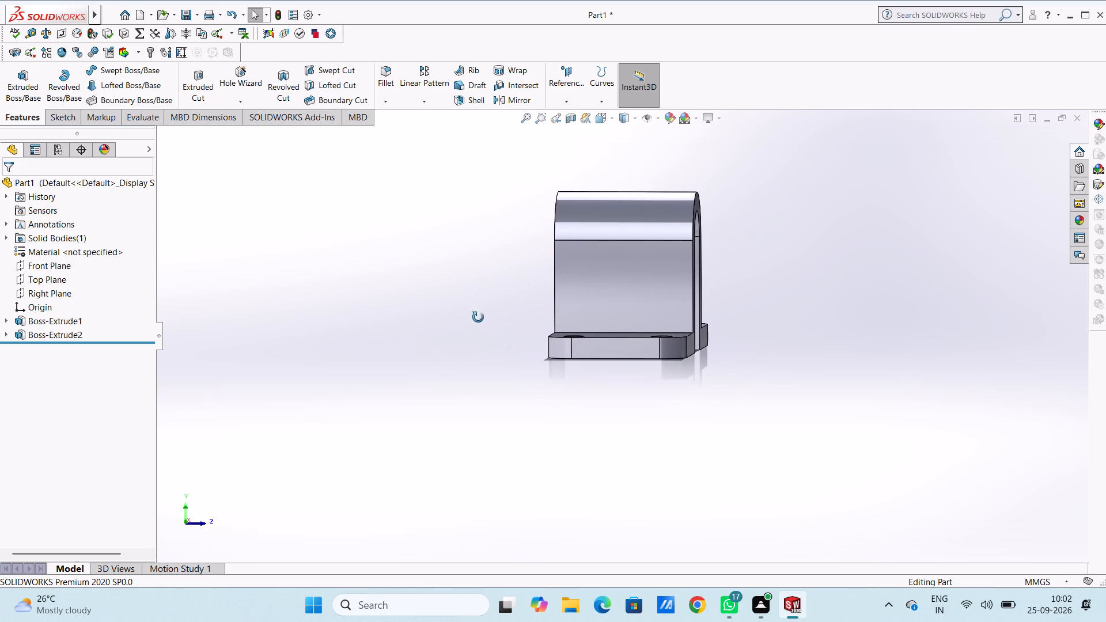
middle_click_drag(478, 317, 723, 472)
middle_click_drag(461, 290, 560, 403)
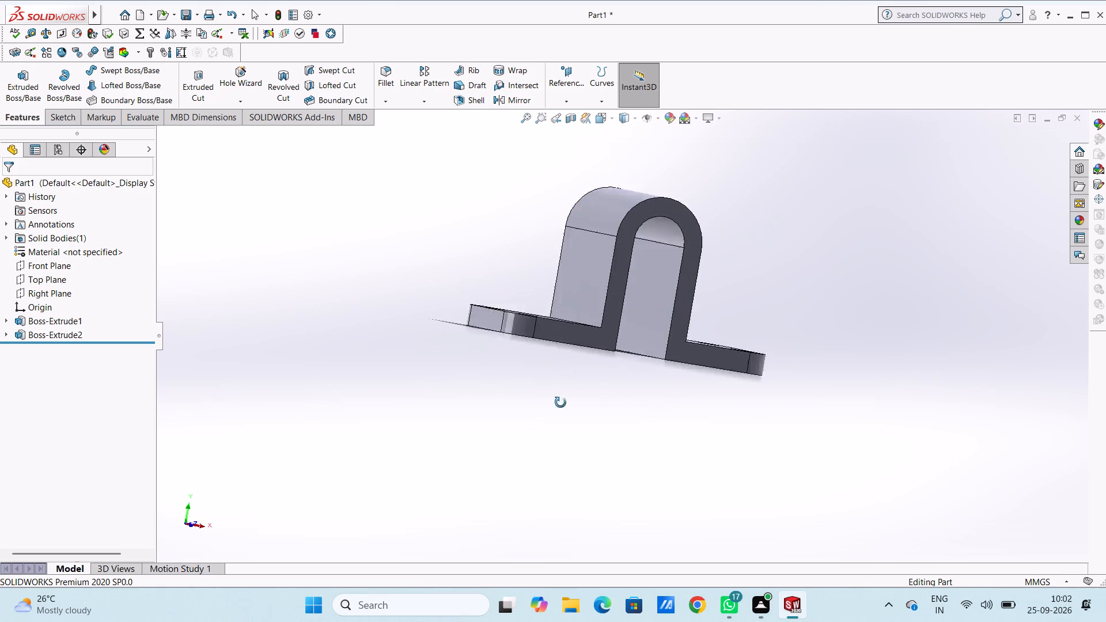
middle_click_drag(560, 403, 581, 430)
middle_click_drag(379, 268, 707, 451)
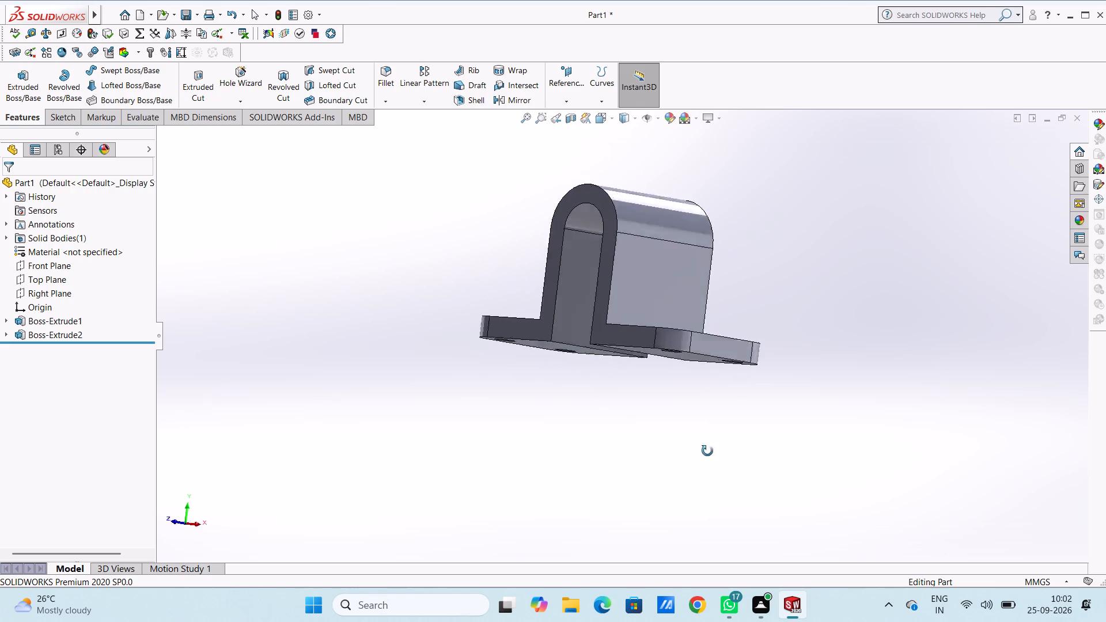
middle_click_drag(707, 451, 313, 338)
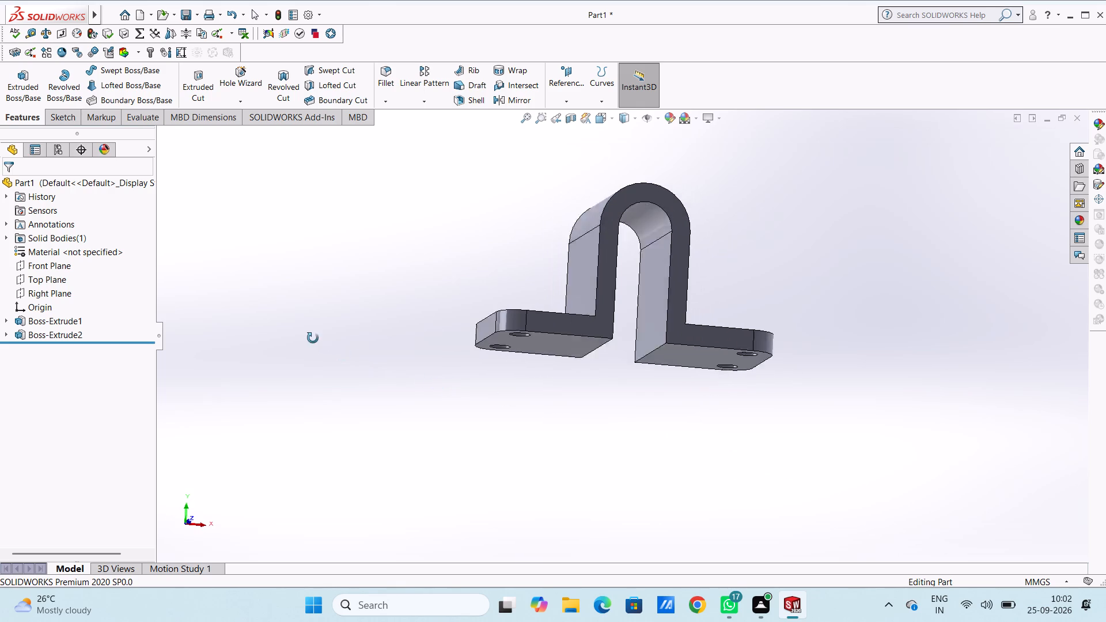
middle_click_drag(313, 338, 309, 336)
middle_click_drag(452, 184, 603, 316)
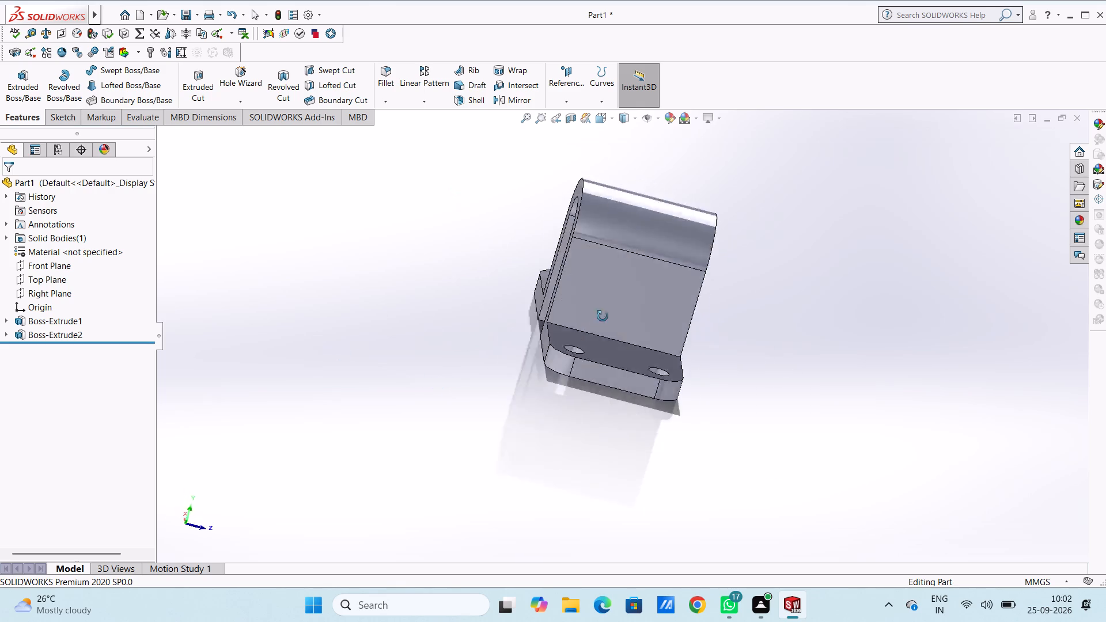
middle_click_drag(603, 316, 737, 420)
middle_click_drag(362, 268, 770, 477)
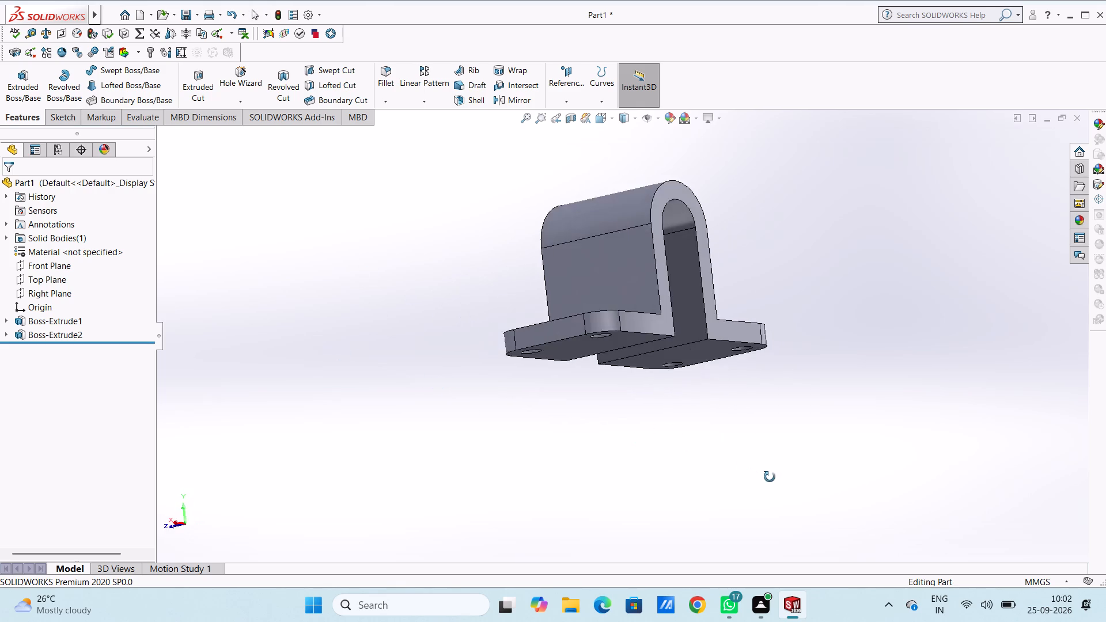
middle_click_drag(770, 477, 418, 335)
middle_click_drag(503, 265, 630, 352)
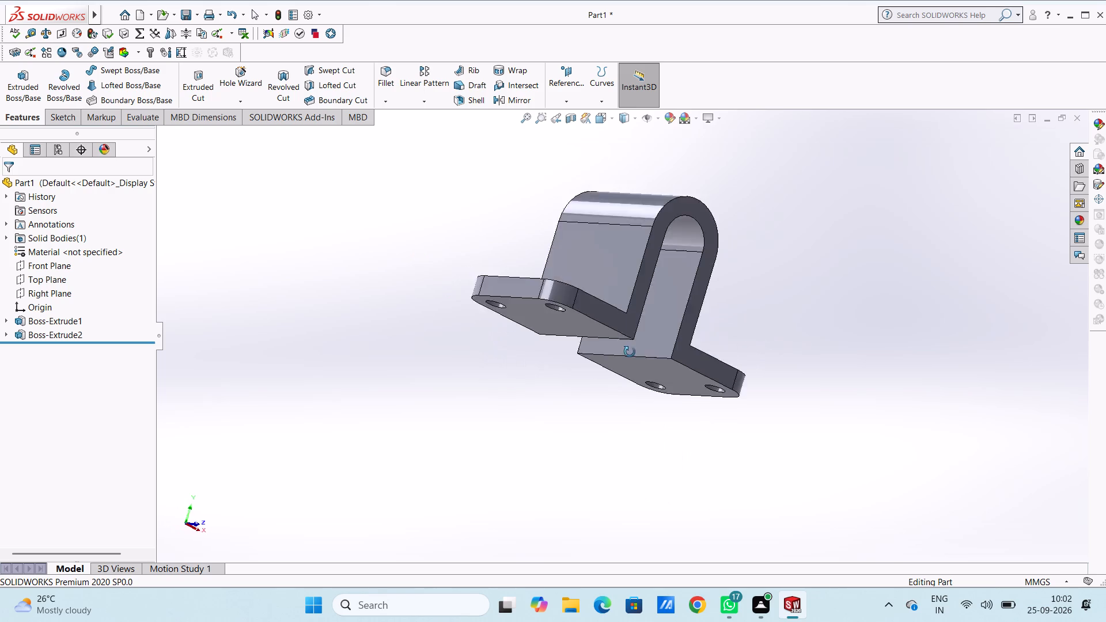
middle_click_drag(630, 352, 836, 531)
middle_click_drag(470, 329, 381, 302)
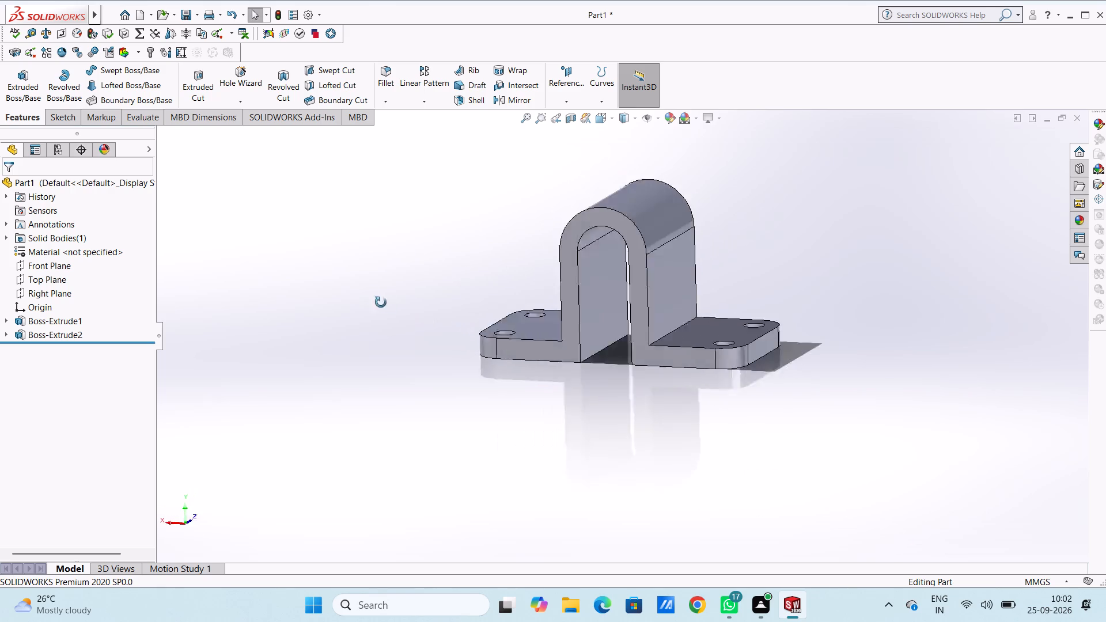
middle_click_drag(381, 302, 289, 261)
middle_click_drag(586, 366, 779, 498)
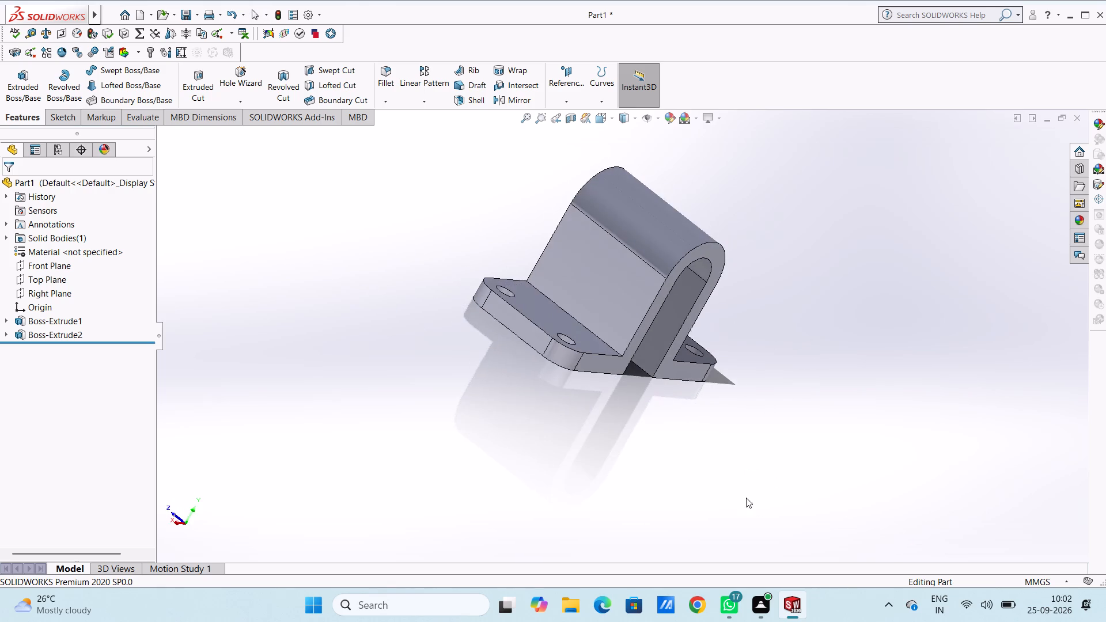
middle_click_drag(557, 435, 426, 317)
middle_click_drag(824, 332, 752, 422)
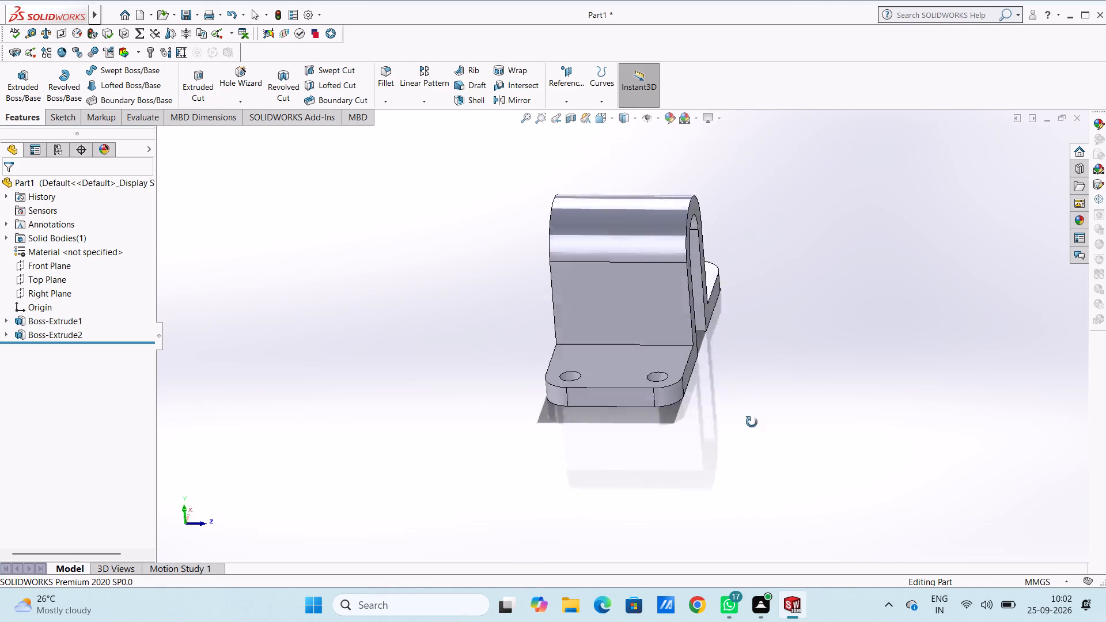
middle_click_drag(752, 422, 397, 487)
middle_click_drag(533, 325, 431, 333)
scroll(431, 333, "down", 1)
middle_click(431, 333)
scroll(518, 341, "up", 2)
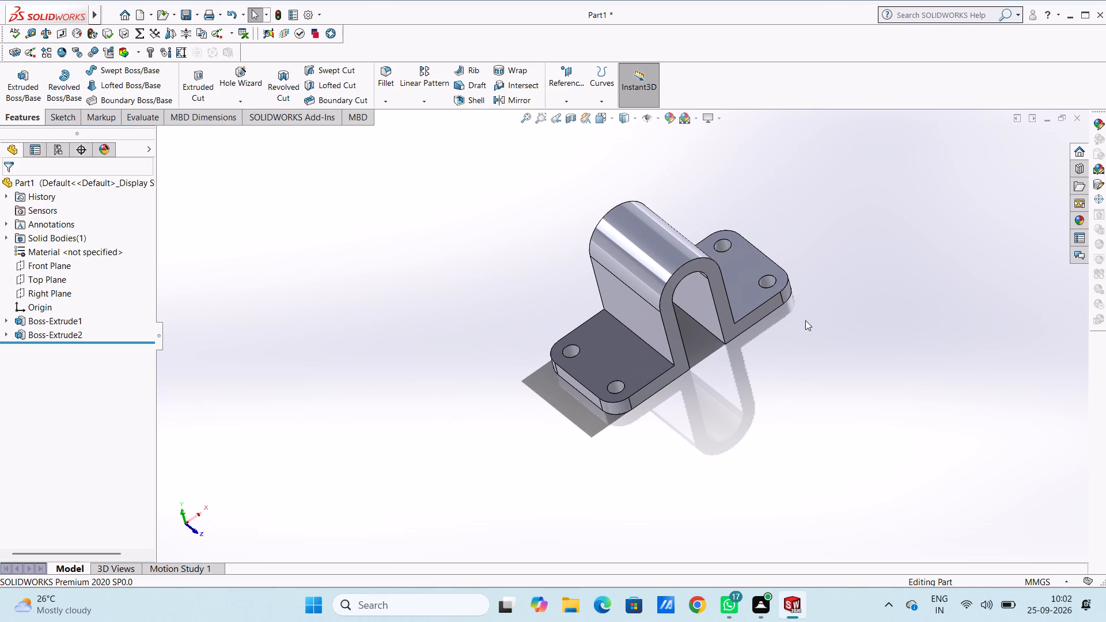
middle_click_drag(800, 315, 375, 381)
middle_click_drag(599, 362, 514, 346)
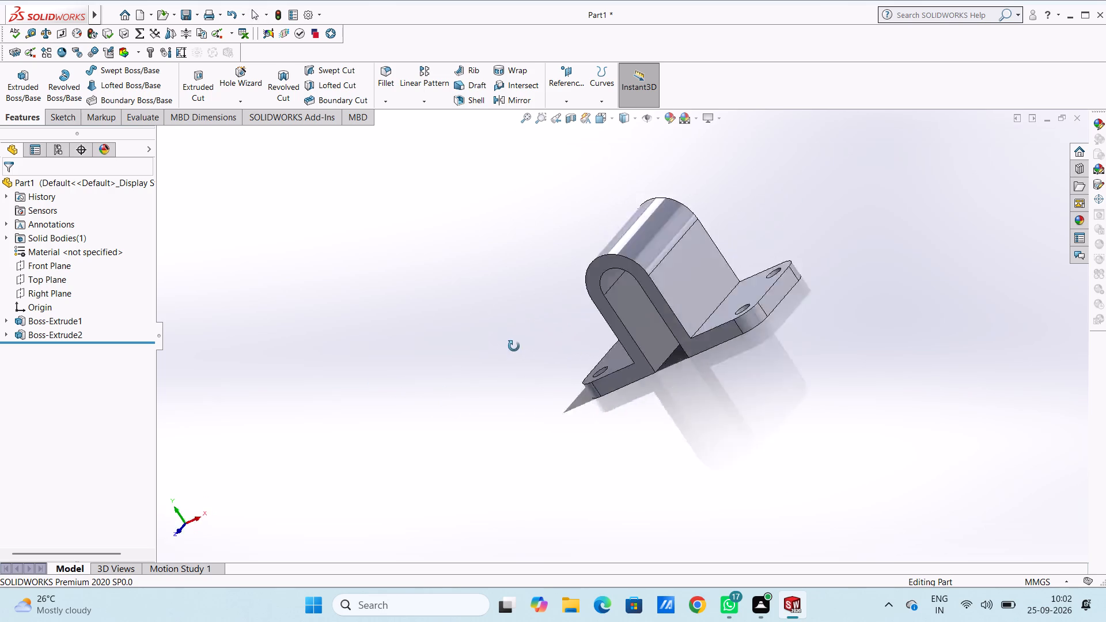
middle_click_drag(514, 346, 394, 320)
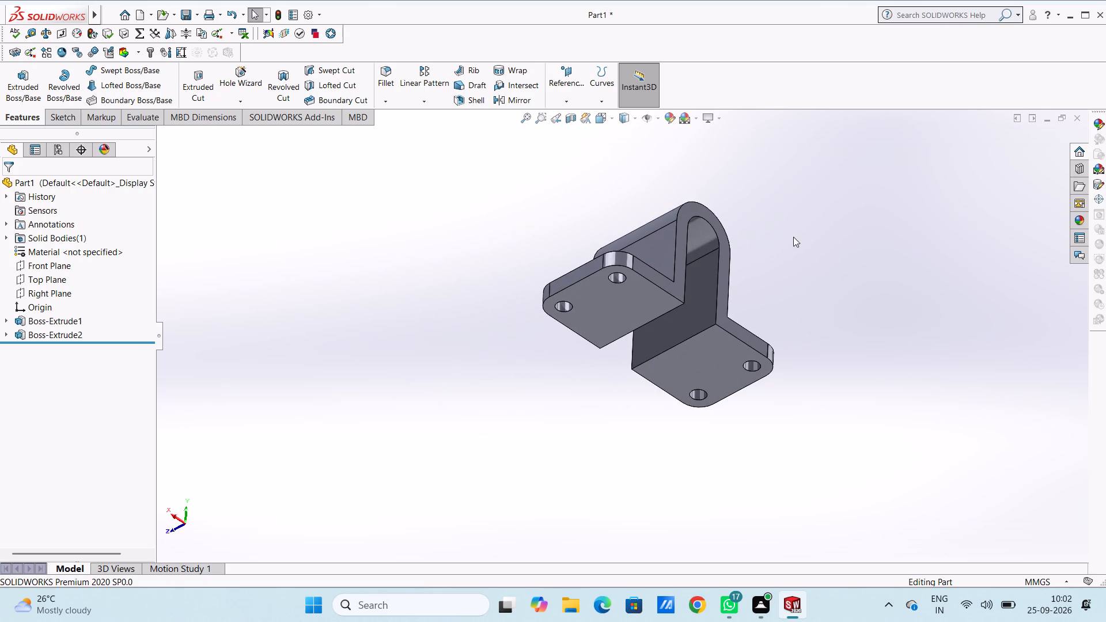
middle_click_drag(786, 237, 550, 193)
middle_click_drag(836, 316, 642, 326)
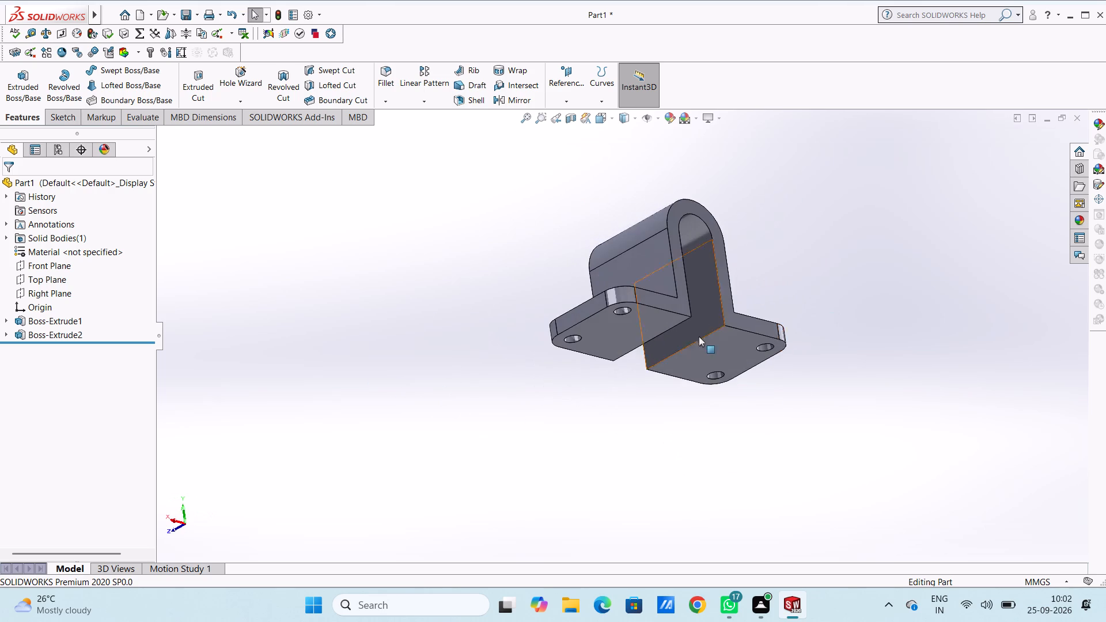
middle_click_drag(734, 274, 532, 291)
middle_click_drag(889, 267, 609, 268)
middle_click_drag(878, 263, 765, 289)
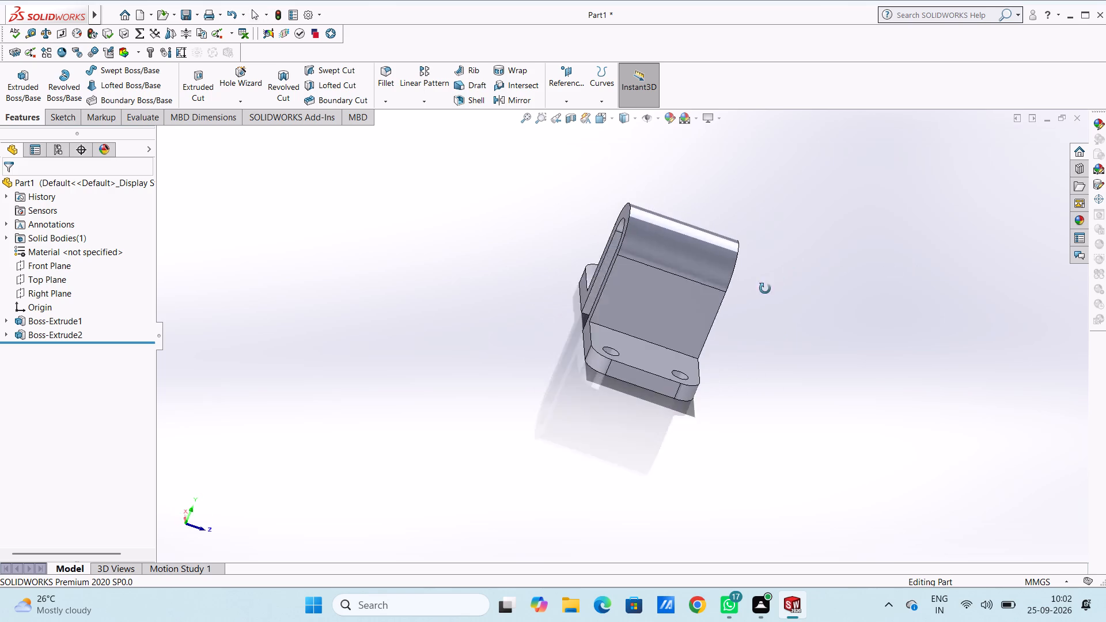
middle_click_drag(765, 289, 764, 295)
middle_click_drag(646, 276, 388, 303)
middle_click_drag(1031, 292, 649, 322)
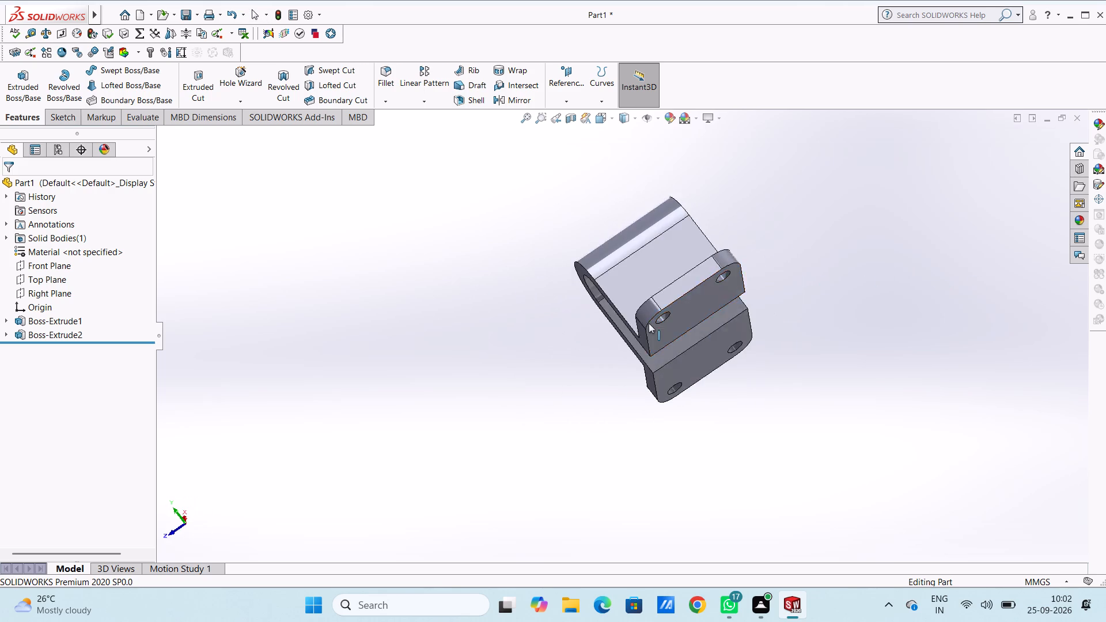
middle_click_drag(979, 269, 684, 306)
middle_click_drag(956, 227, 681, 263)
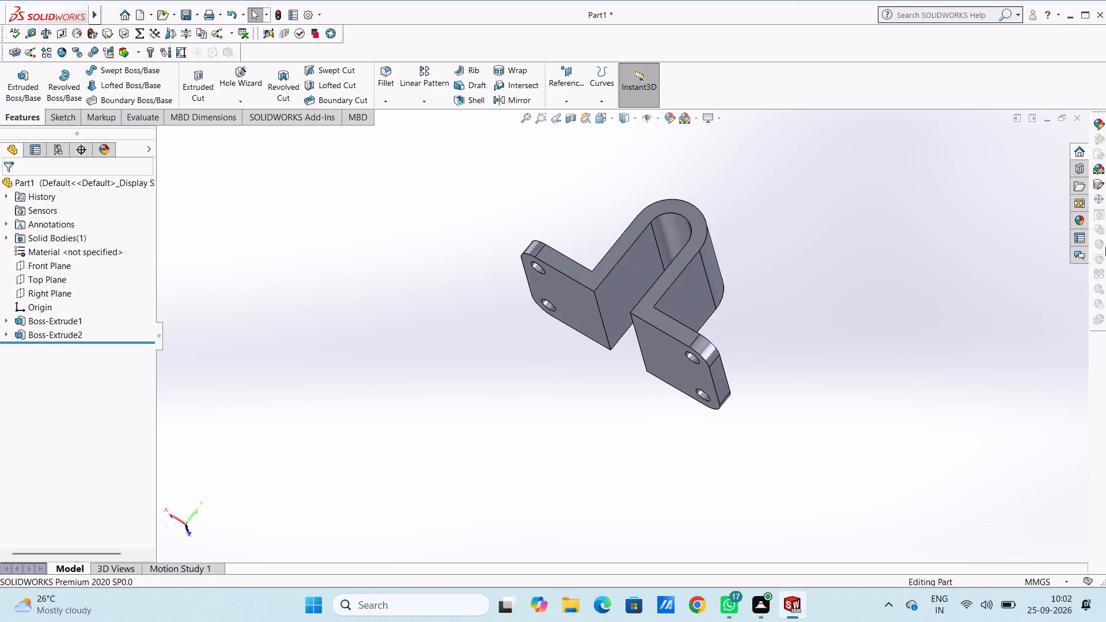
middle_click_drag(1058, 241, 631, 302)
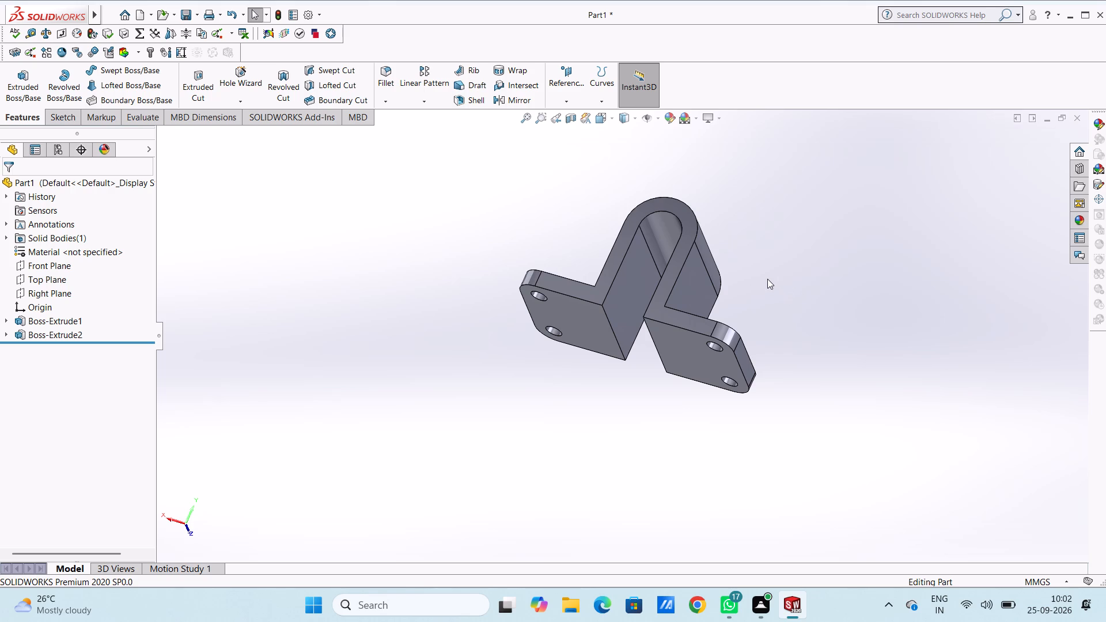
Start a new sketch on the flat outer side face of the inverted-U's leg, seen in the Left view.
key("ctrl+1")
key("ctrl+3")
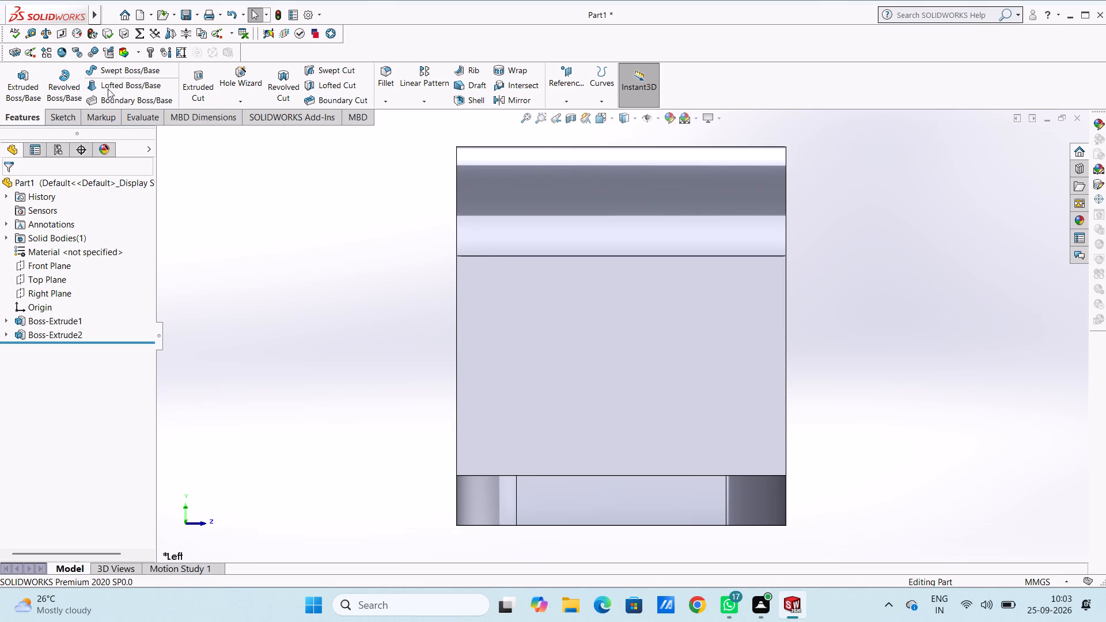
left_click(590, 343)
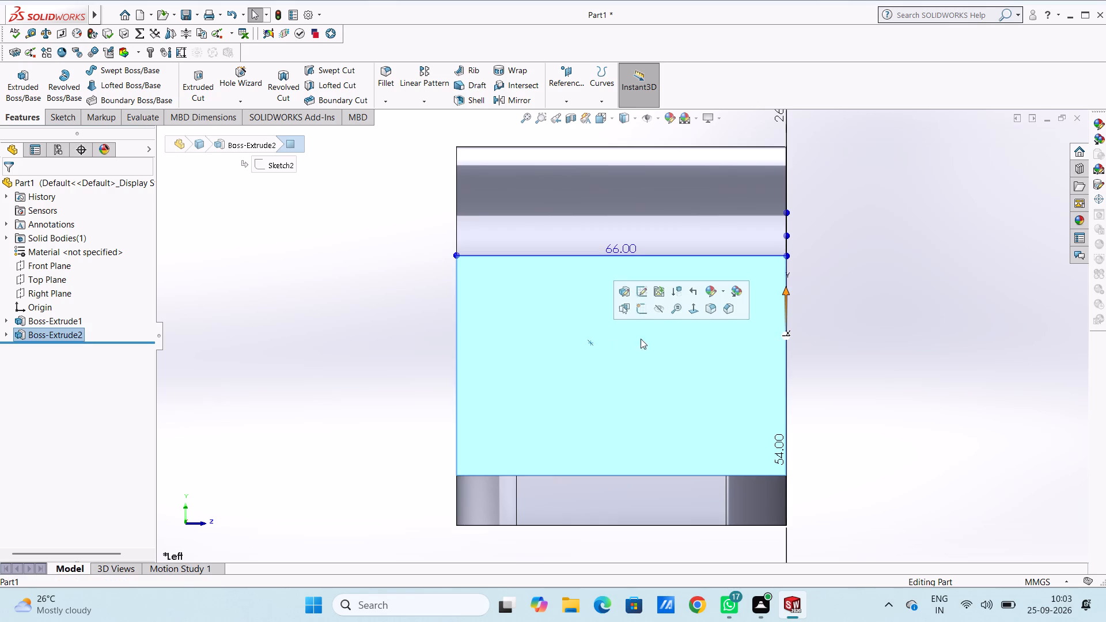
left_click_drag(639, 310, 632, 310)
left_click(382, 308)
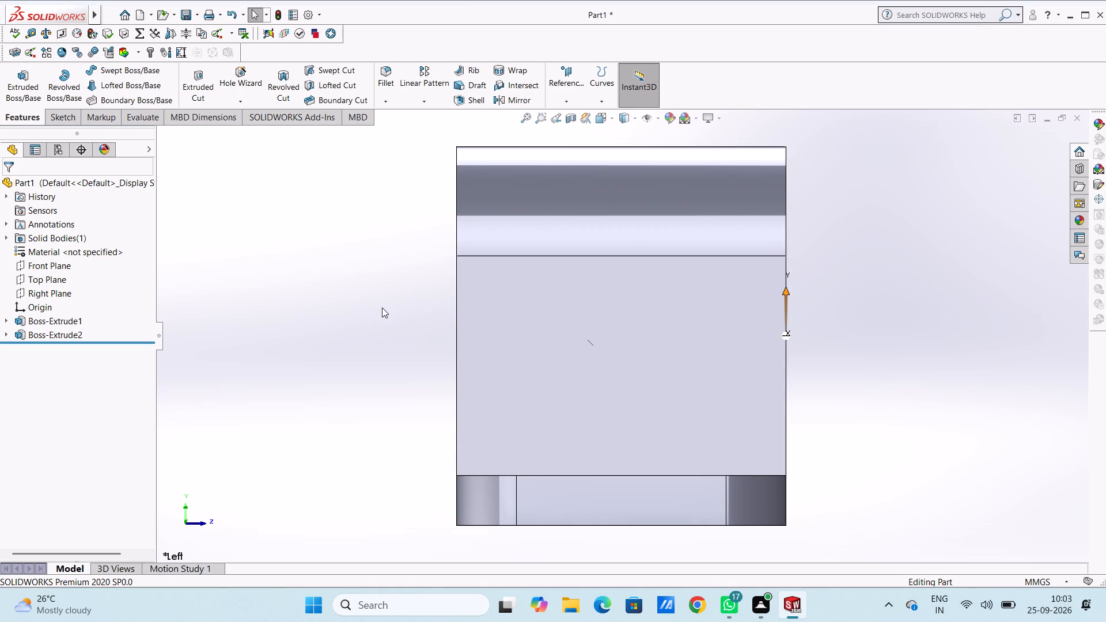
left_click(376, 266)
left_click(551, 320)
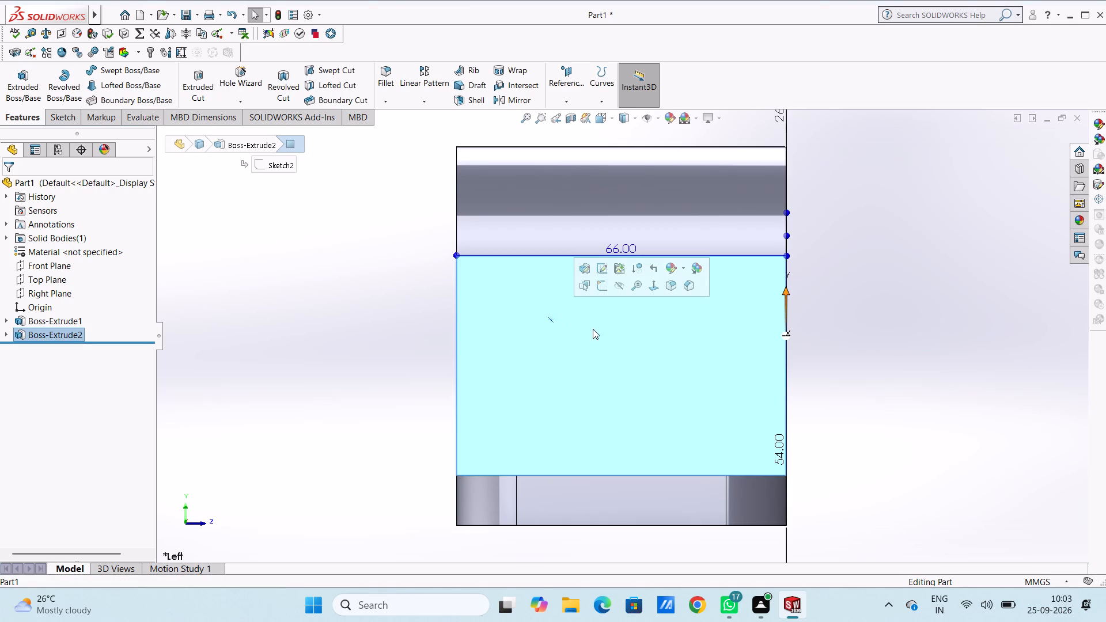
left_click(603, 289)
left_click(384, 291)
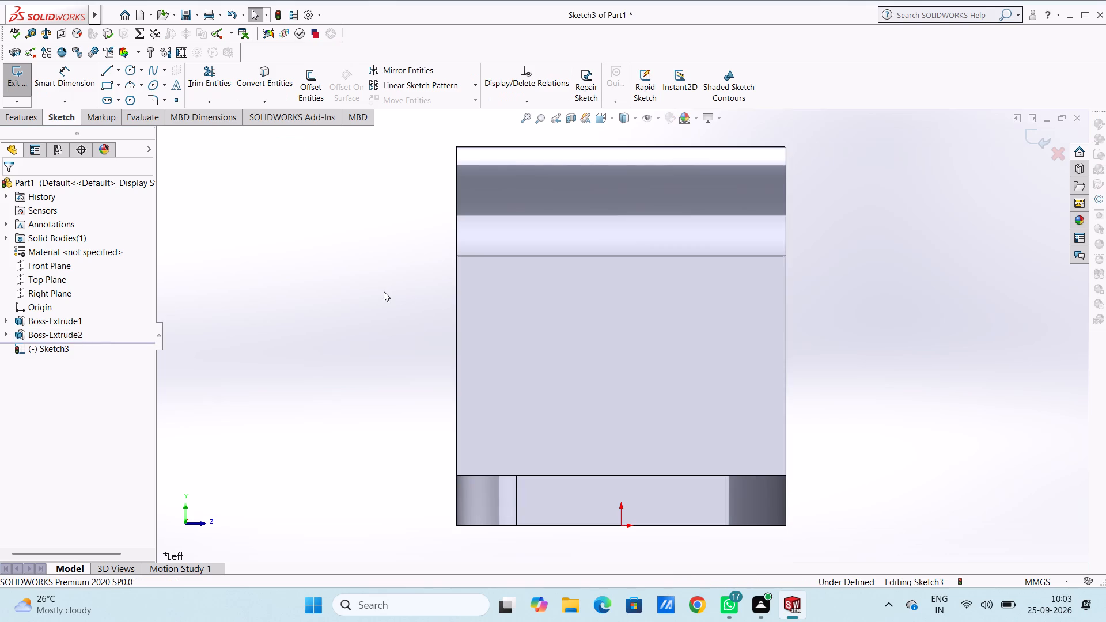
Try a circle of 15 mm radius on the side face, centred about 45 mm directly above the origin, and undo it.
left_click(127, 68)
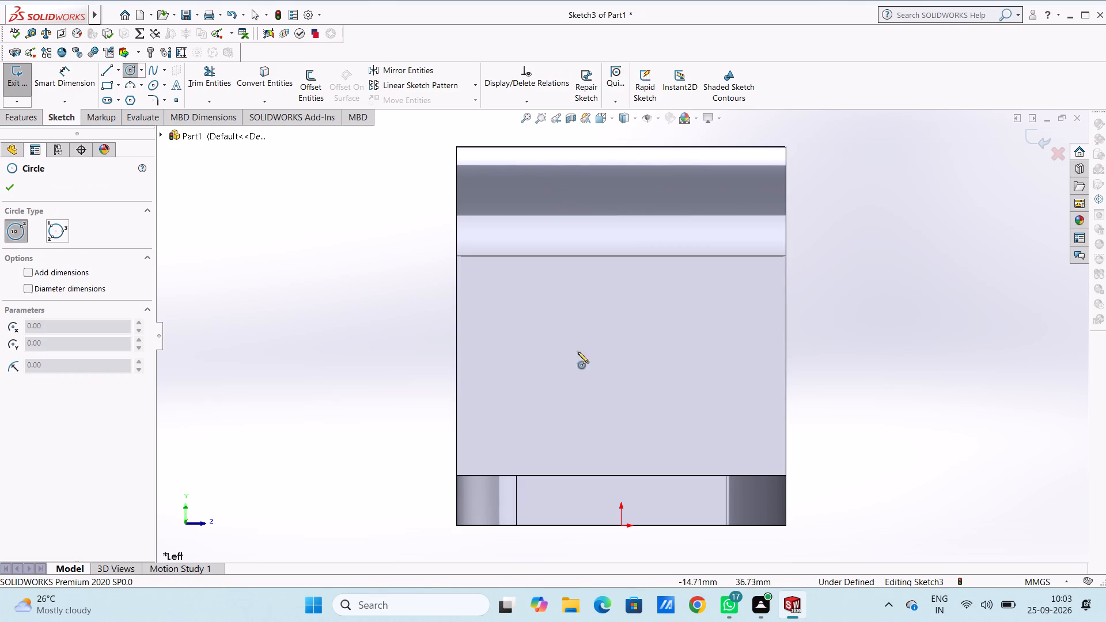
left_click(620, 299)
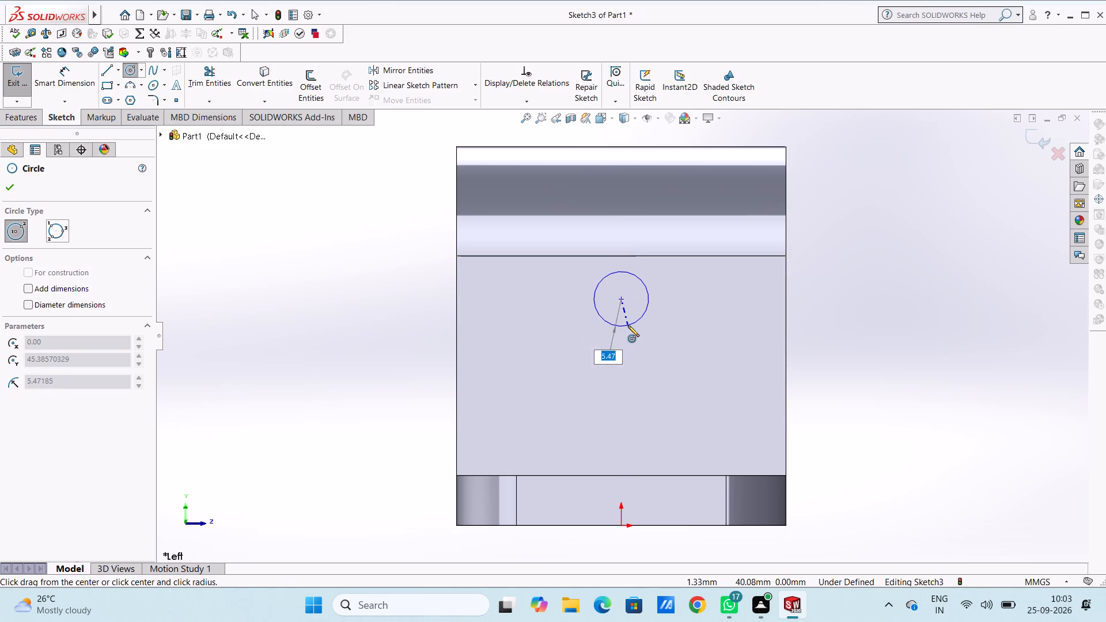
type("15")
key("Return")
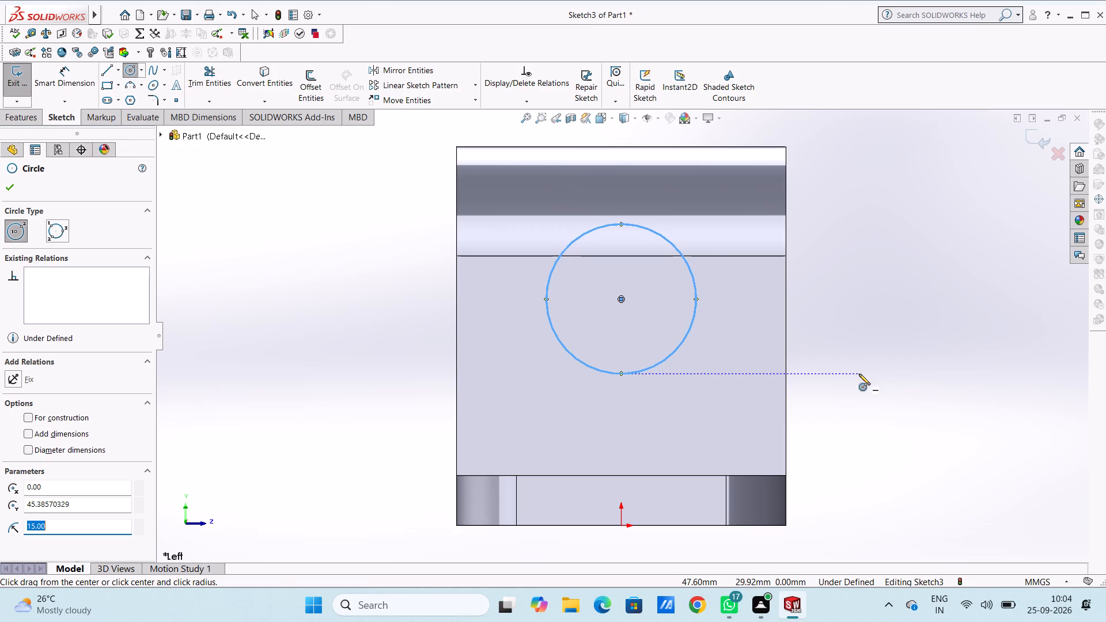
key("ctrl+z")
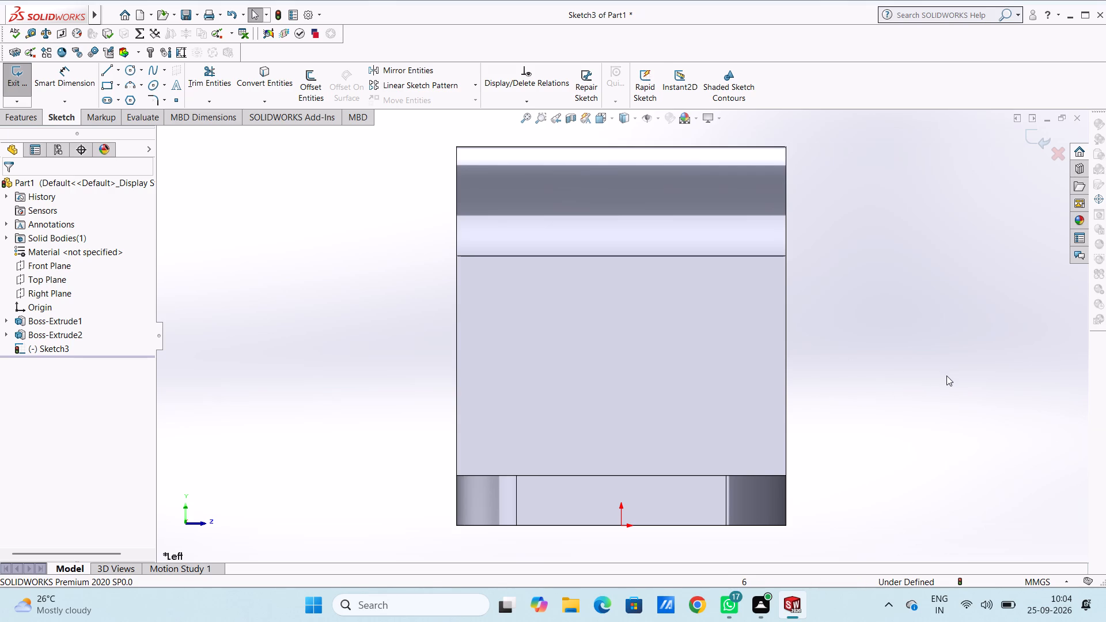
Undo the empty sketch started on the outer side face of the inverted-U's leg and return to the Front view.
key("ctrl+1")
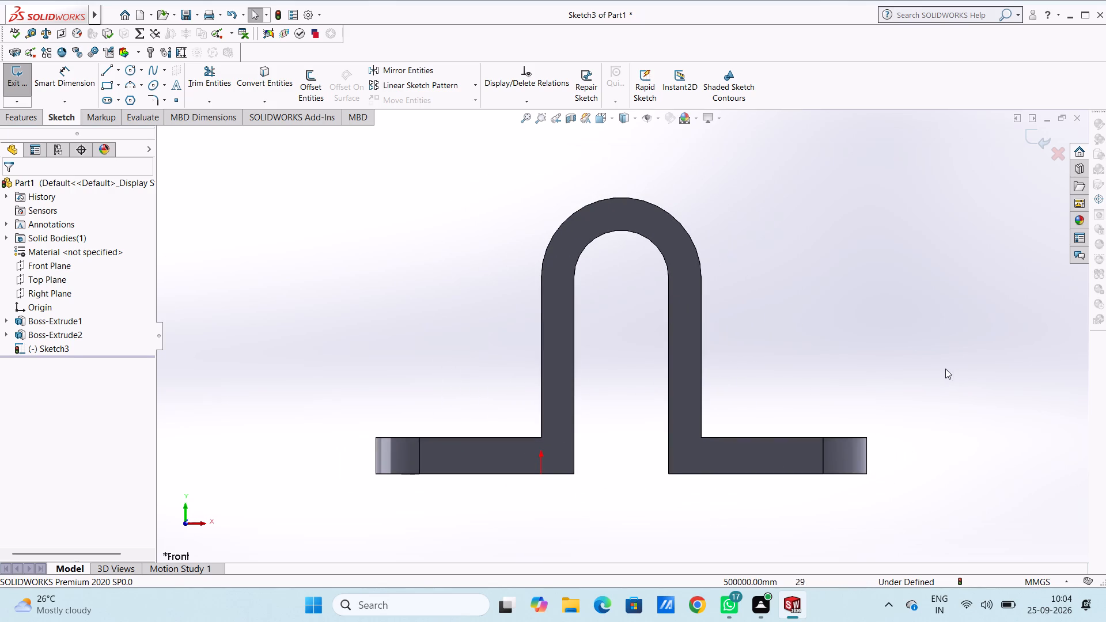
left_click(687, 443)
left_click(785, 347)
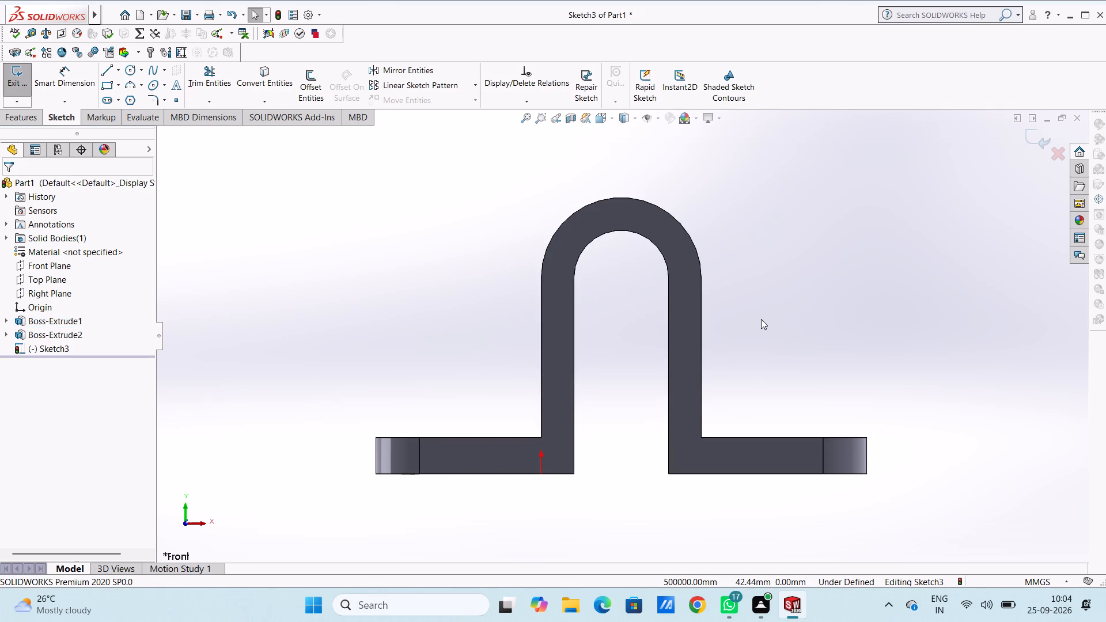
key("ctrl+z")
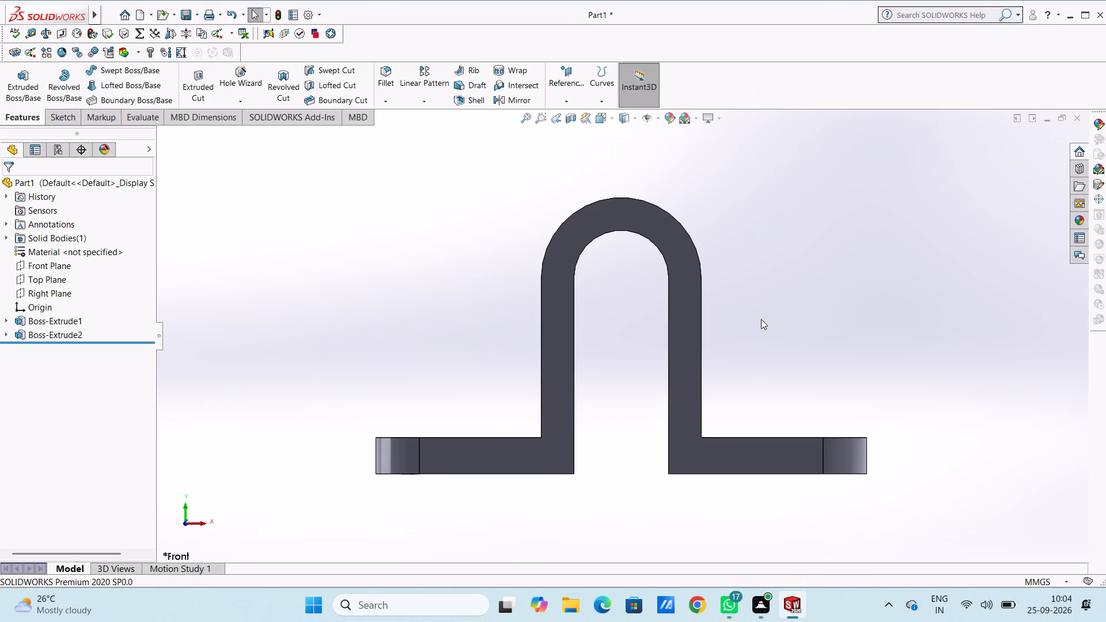
On the bracket's front face, sketch a closed line rectangle 35 mm high and 9 mm wide over the right leg, starting at its inner bottom corner.
left_click(687, 369)
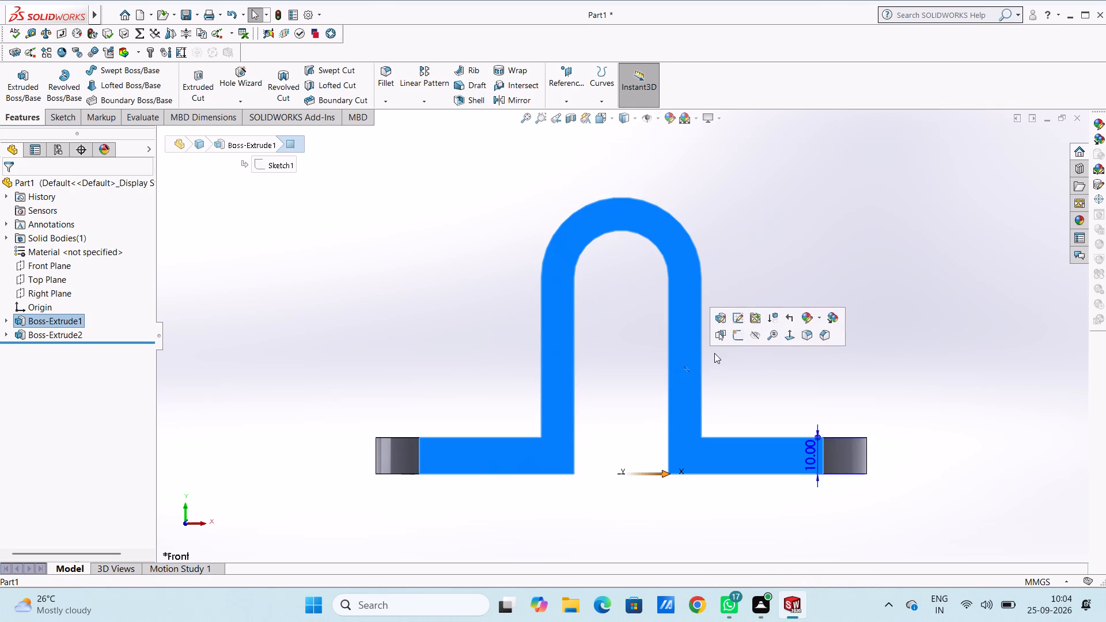
left_click(740, 339)
left_click(786, 240)
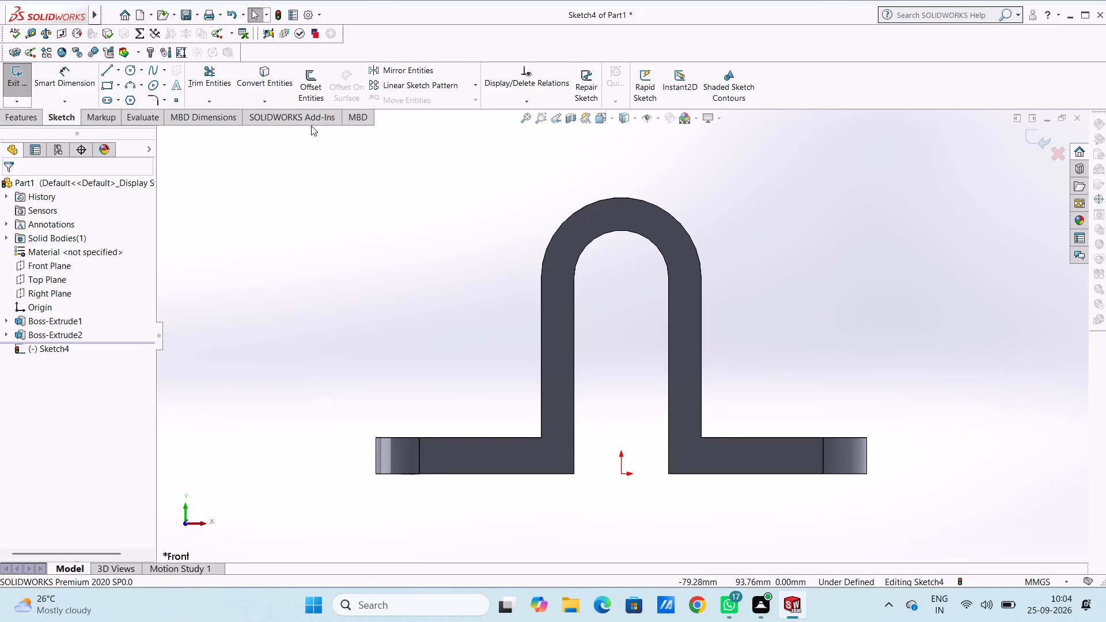
left_click(107, 70)
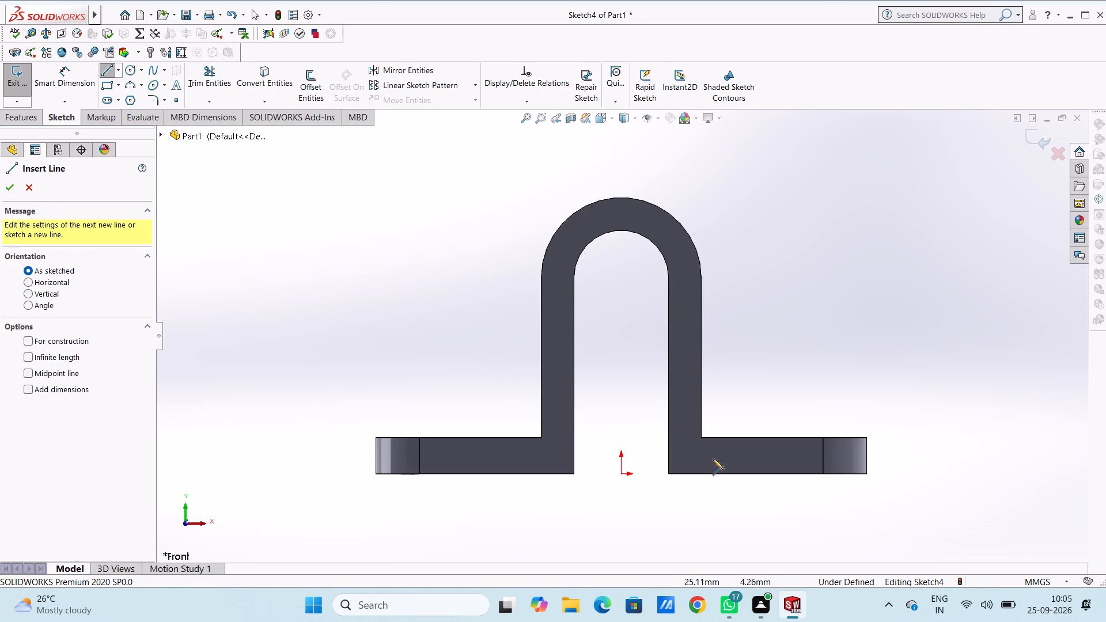
left_click(667, 475)
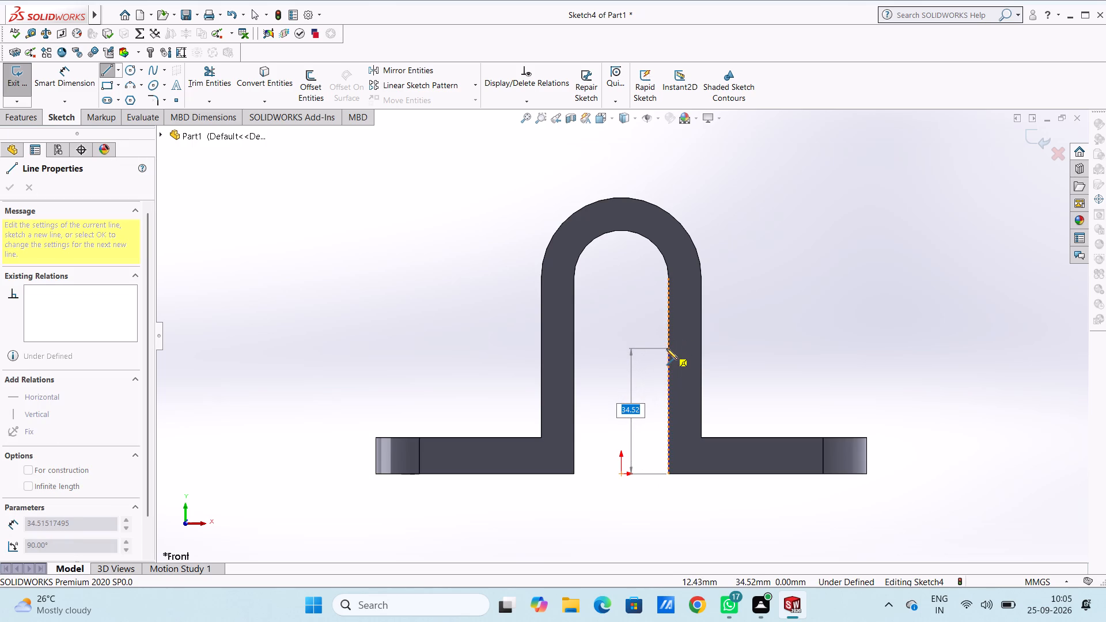
type("35")
key("Return")
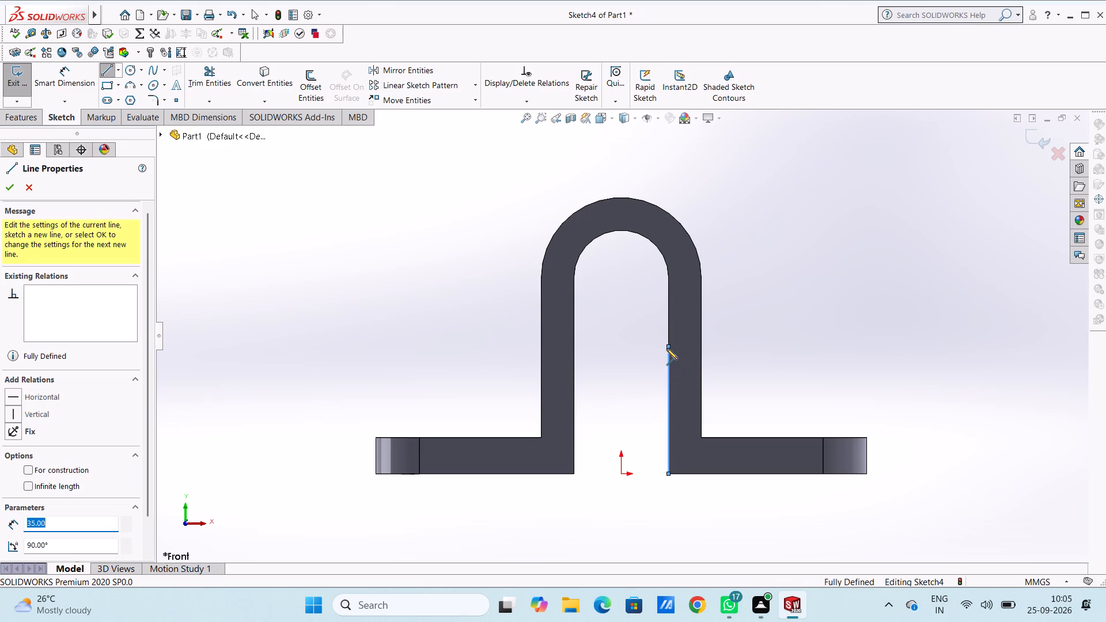
left_click(701, 345)
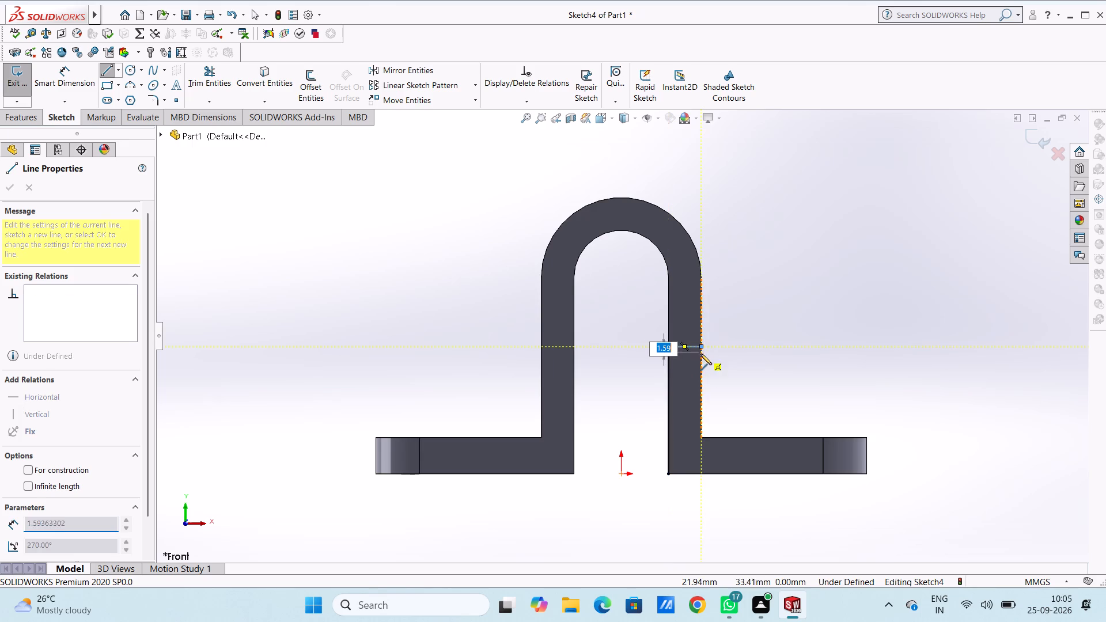
left_click(699, 476)
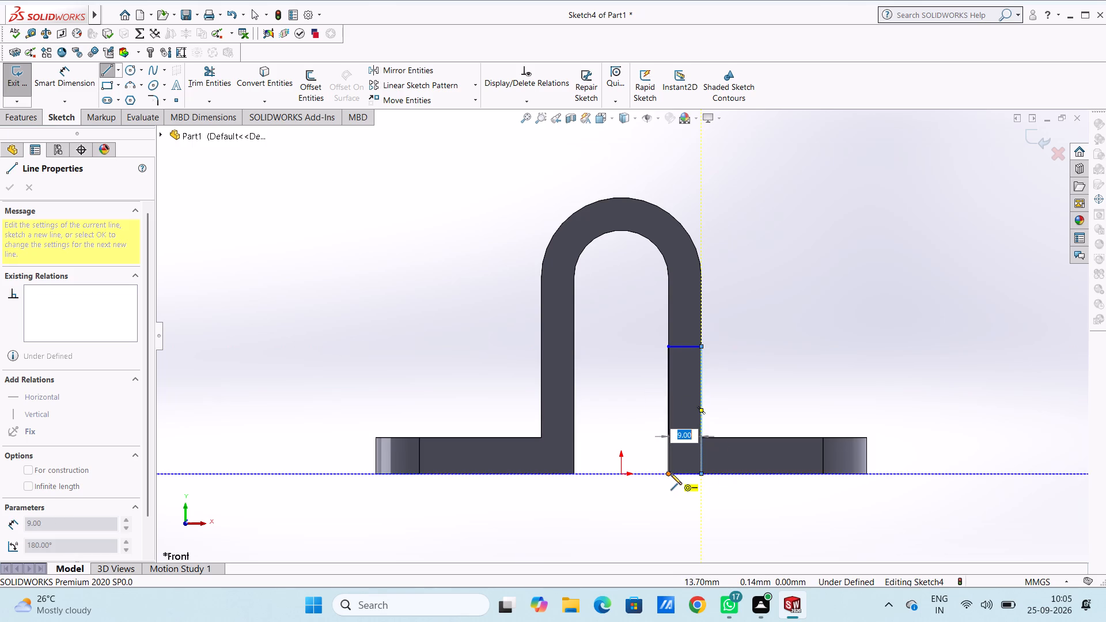
left_click(670, 473)
key("Escape")
key("Escape")
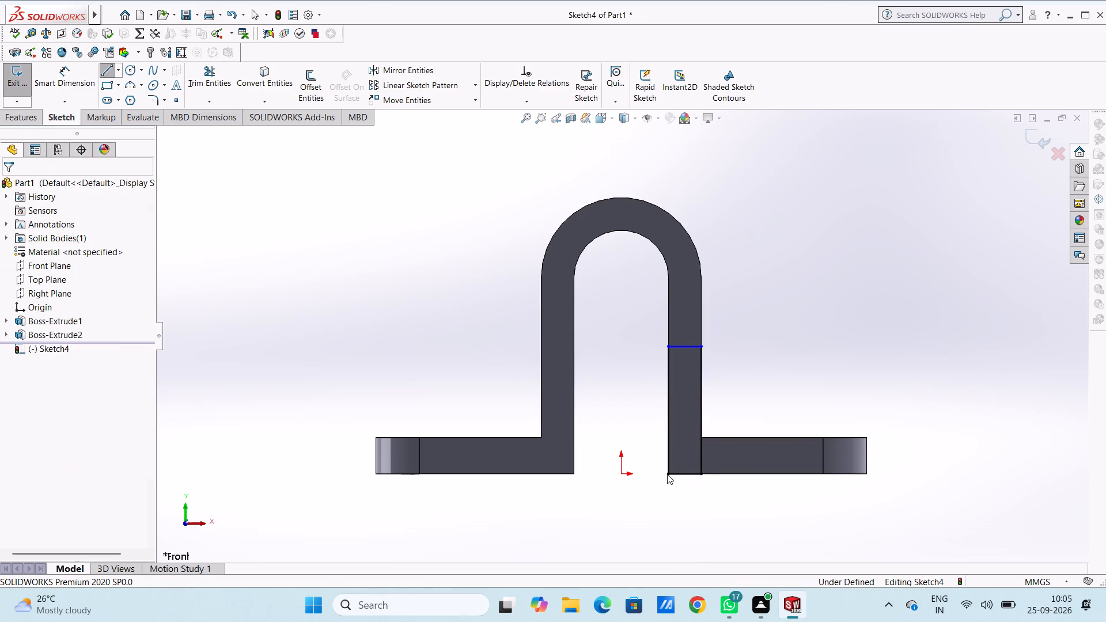
key("Escape")
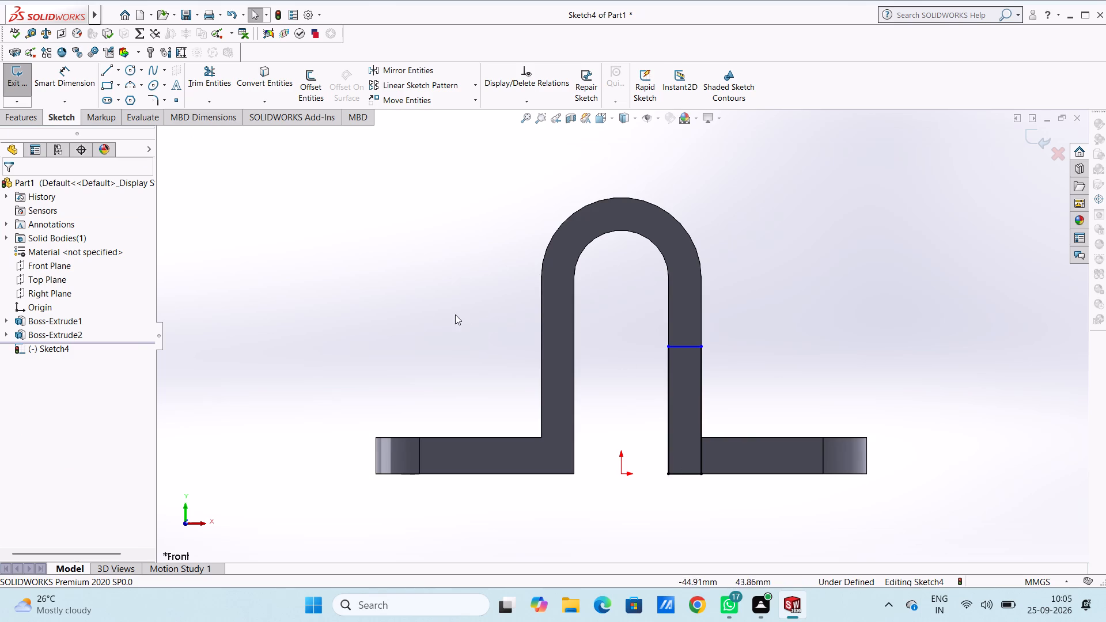
Sketch a 9 mm horizontal line across the left leg level with the rectangle's top, continuing 19 mm up the outer edge to the arch.
left_click(111, 72)
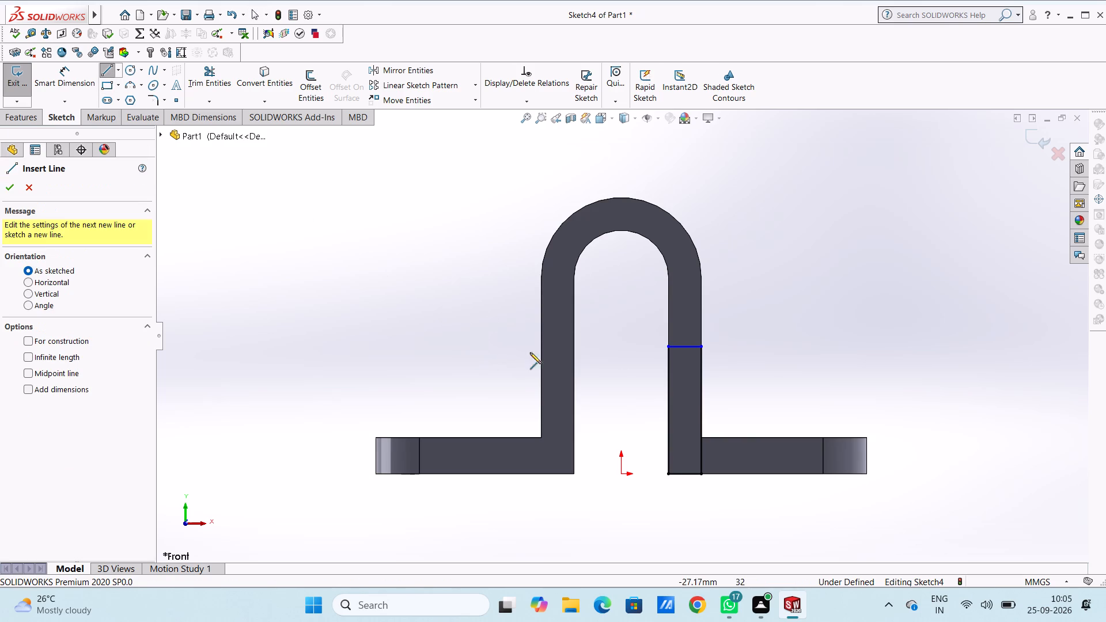
left_click(574, 346)
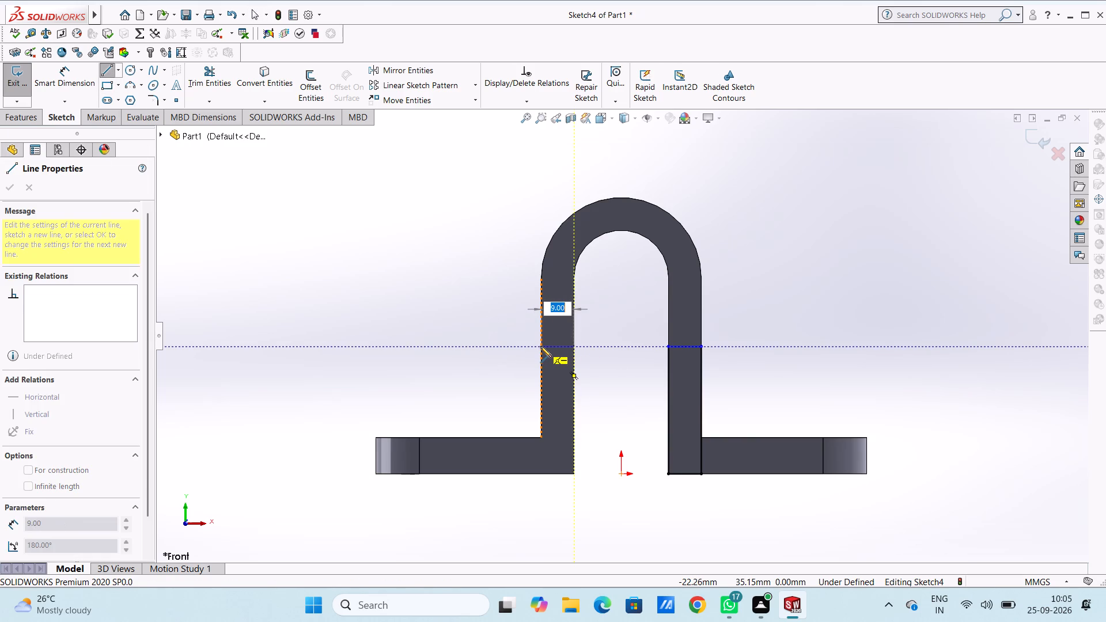
left_click(540, 346)
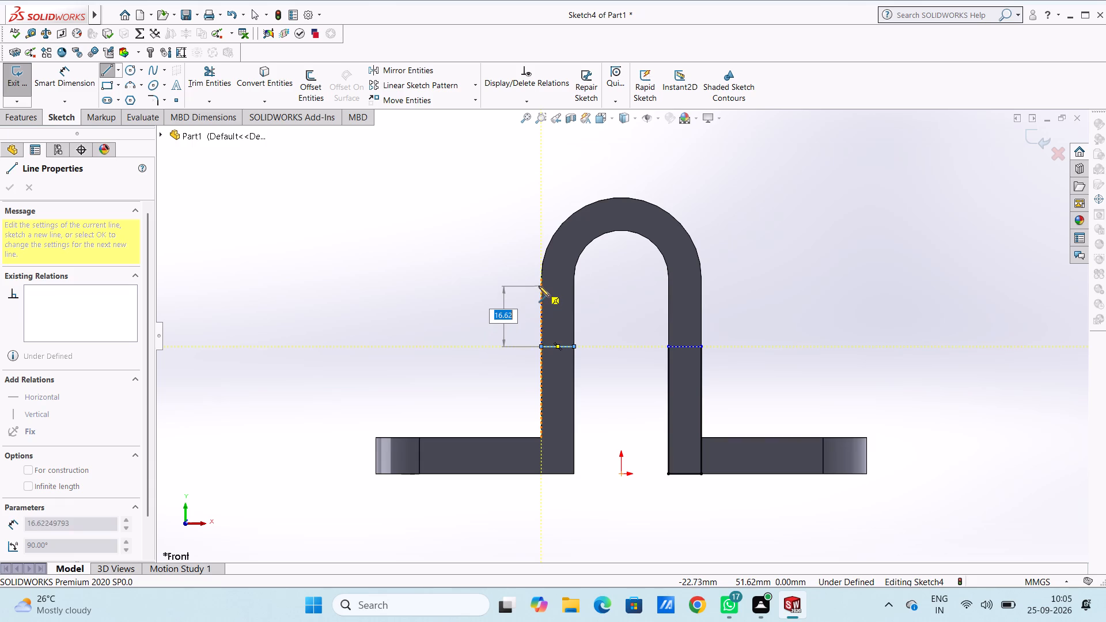
left_click(541, 275)
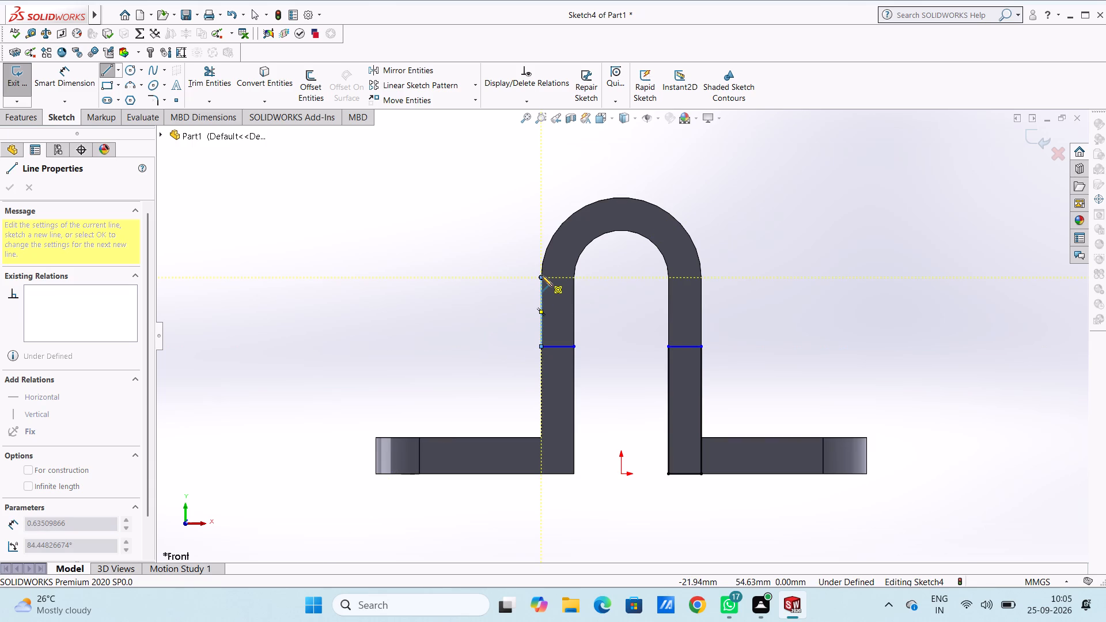
key("Escape")
key("Escape")
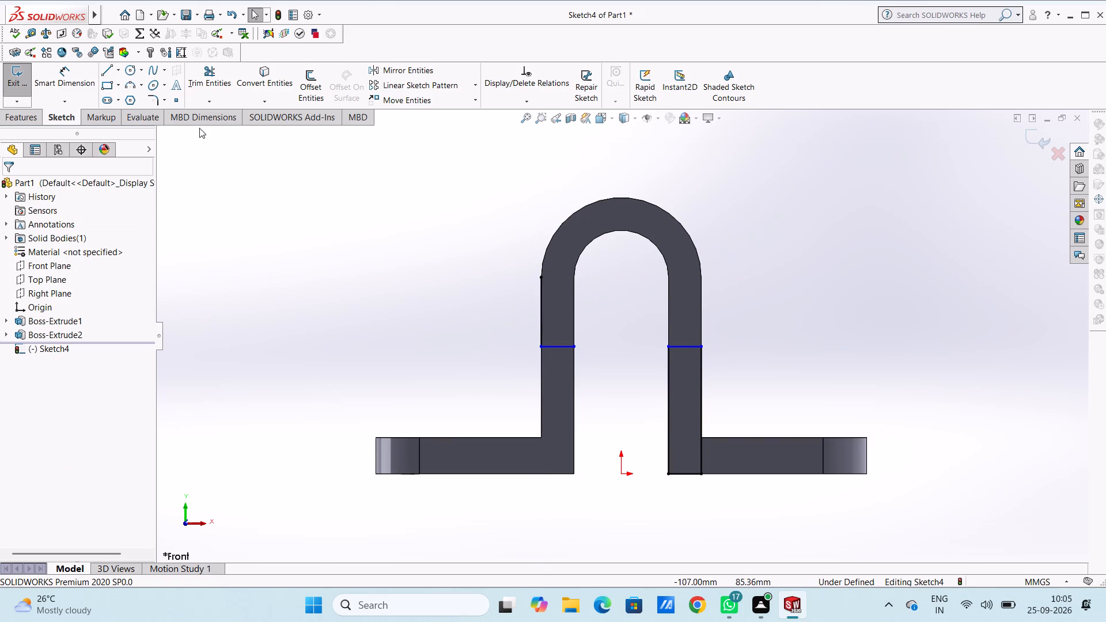
Trace the arch with two three-point arcs, 22 mm radius along the outer edge and 13 mm radius along the inner edge.
left_click(128, 81)
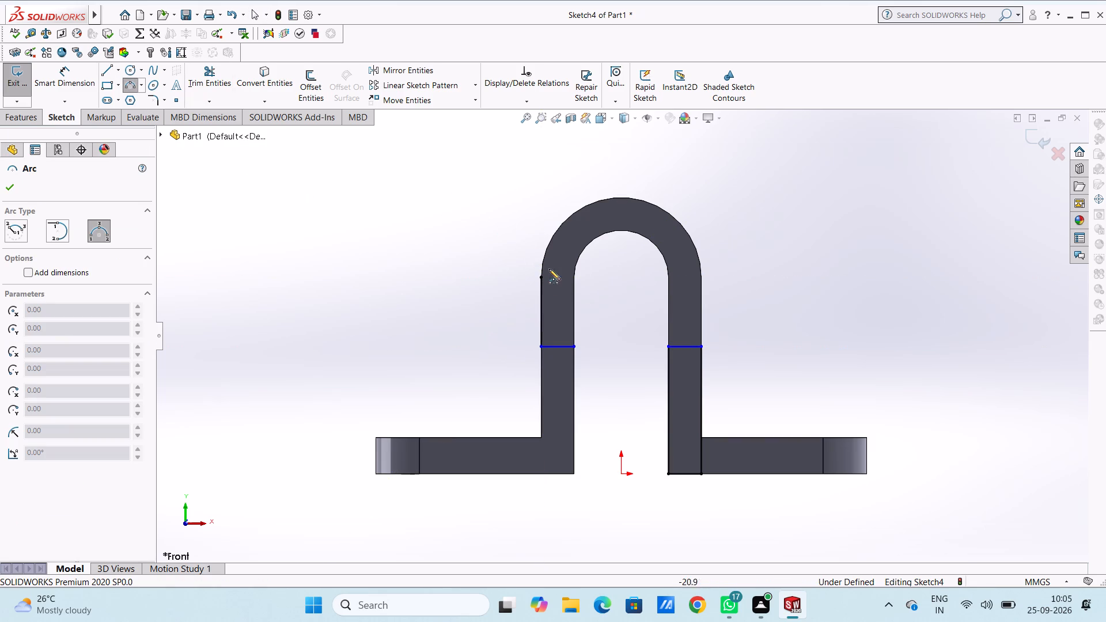
left_click(541, 277)
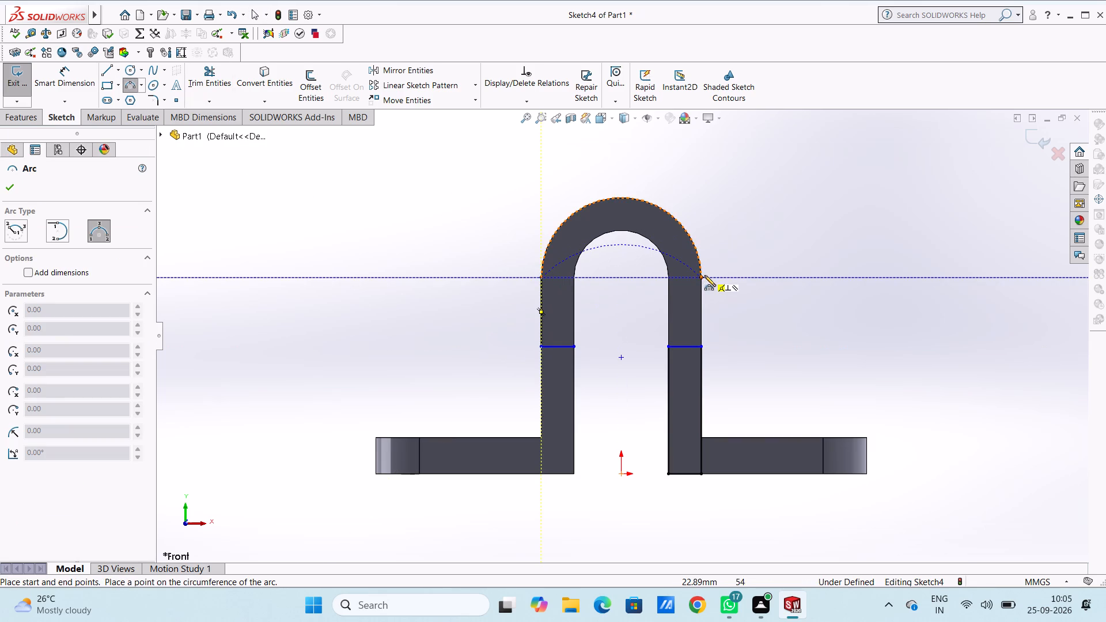
left_click(702, 276)
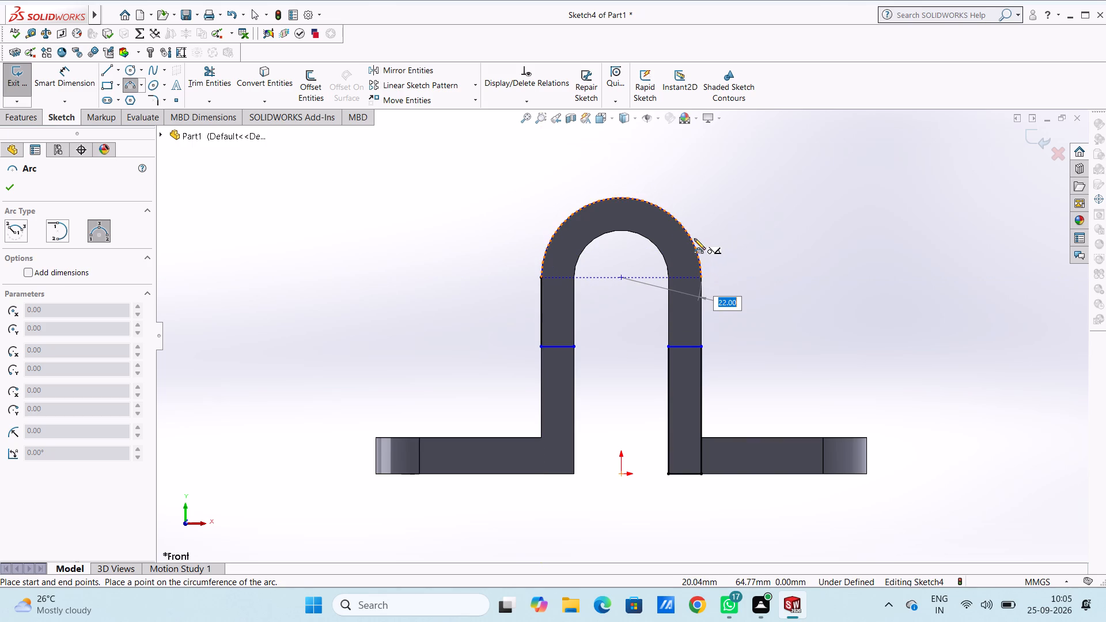
left_click(694, 238)
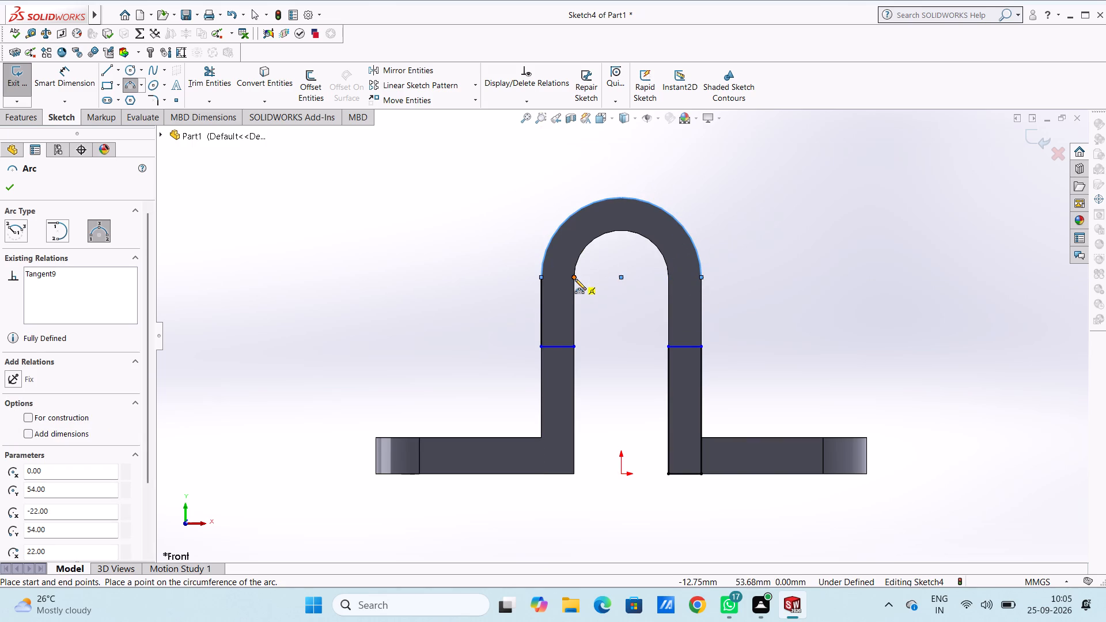
left_click(575, 279)
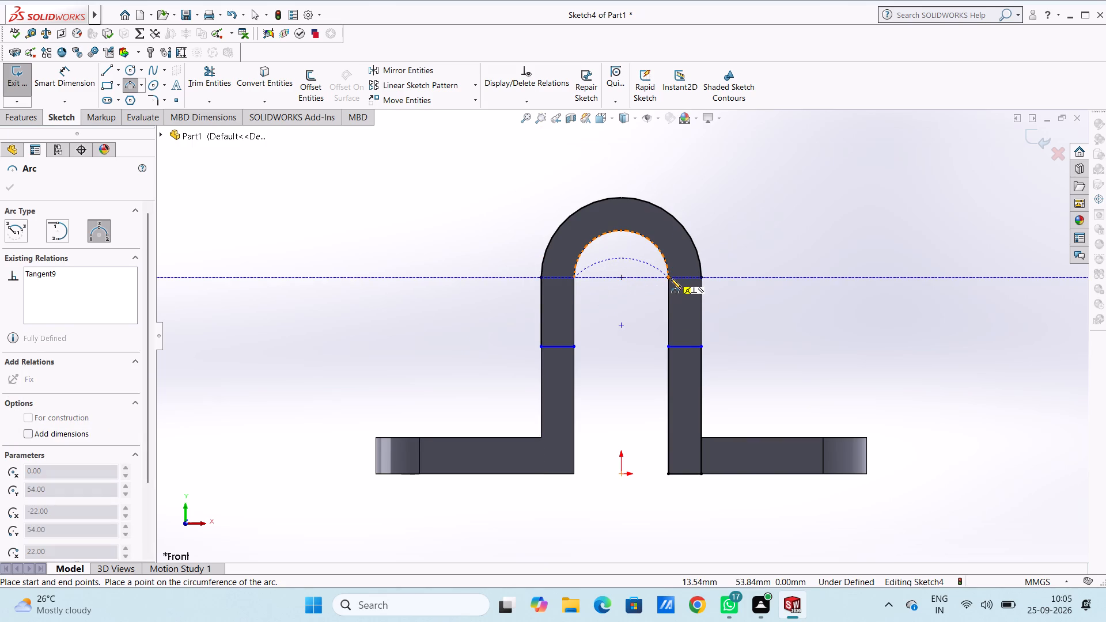
left_click(671, 278)
left_click(660, 253)
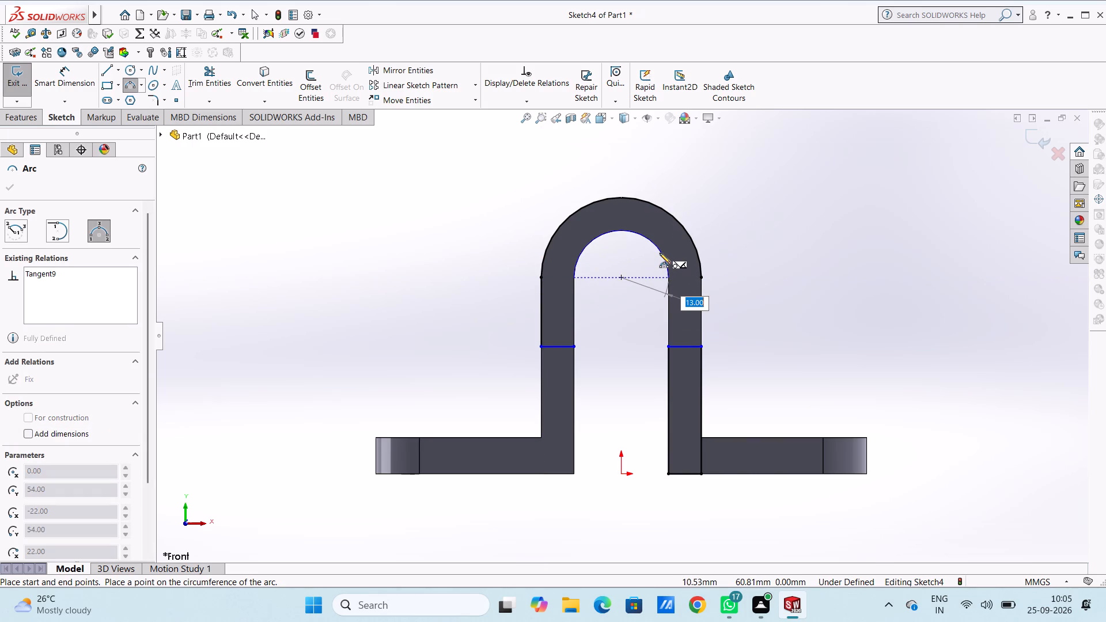
key("Escape")
key("Escape")
key("Escape")
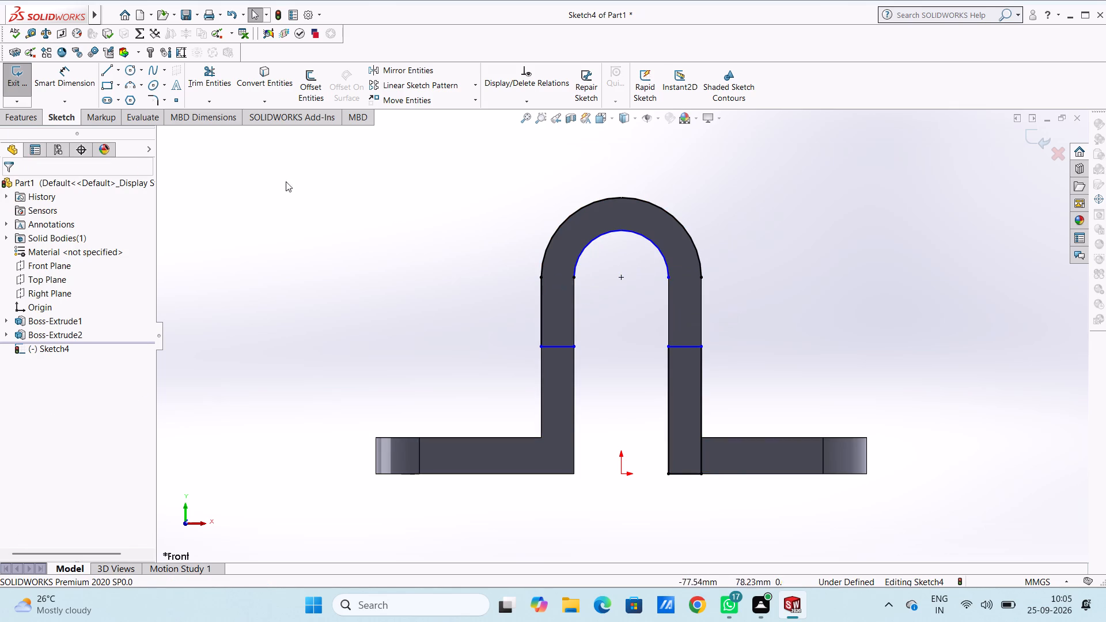
Connect both ends of the inner arc to the horizontal lines across the legs with 19 mm vertical lines.
left_click(109, 69)
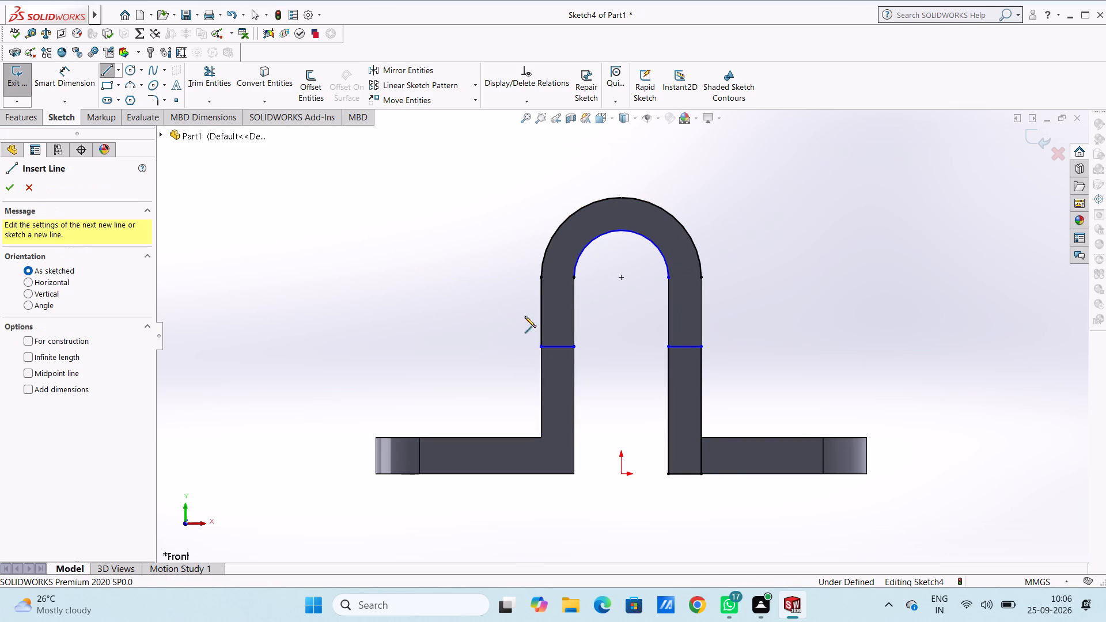
left_click(575, 348)
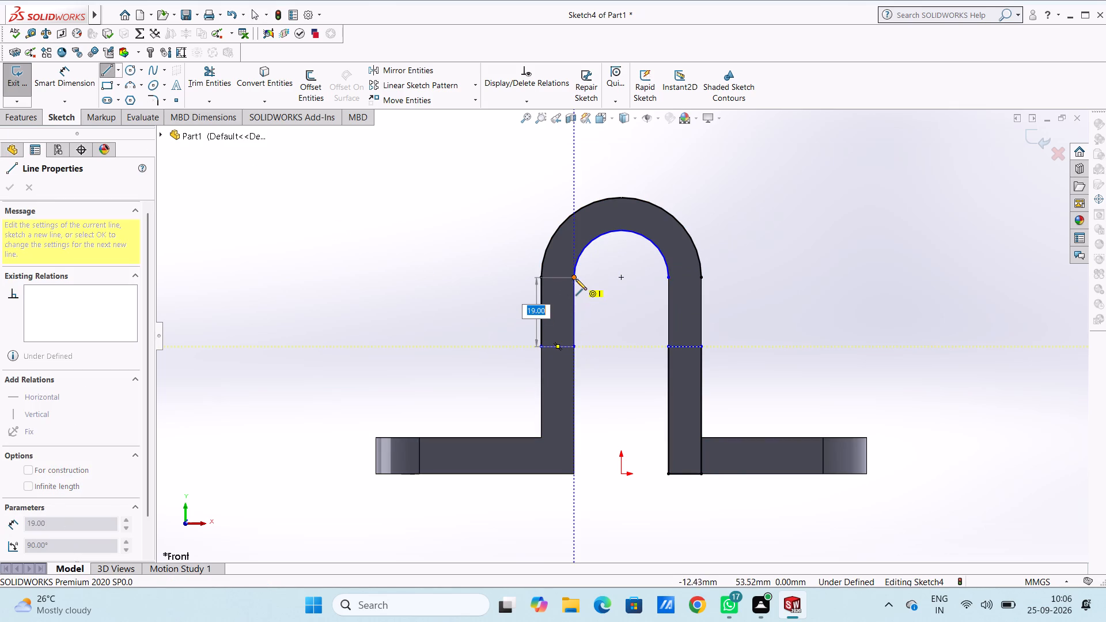
left_click(575, 278)
key("Escape")
key("Escape")
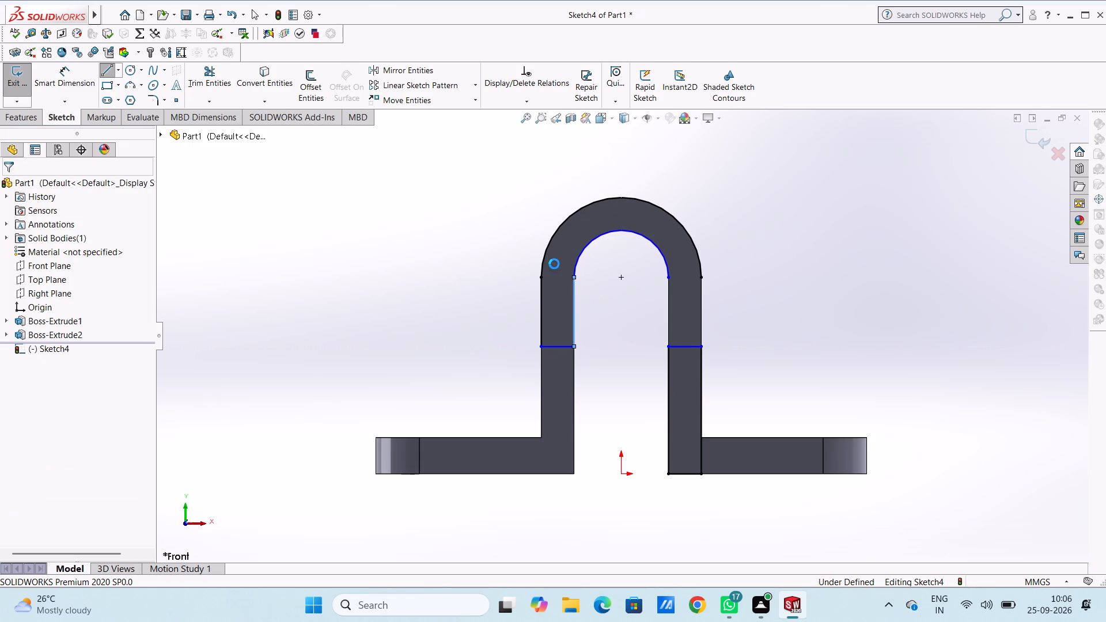
left_click(108, 72)
left_click(668, 279)
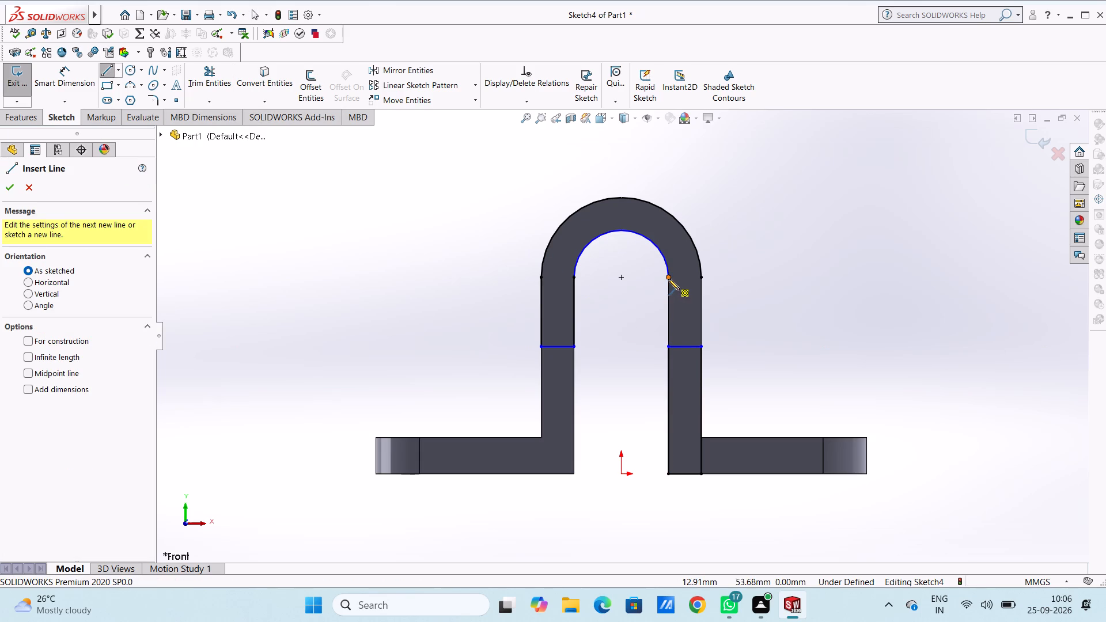
left_click(666, 346)
key("Escape")
key("Escape")
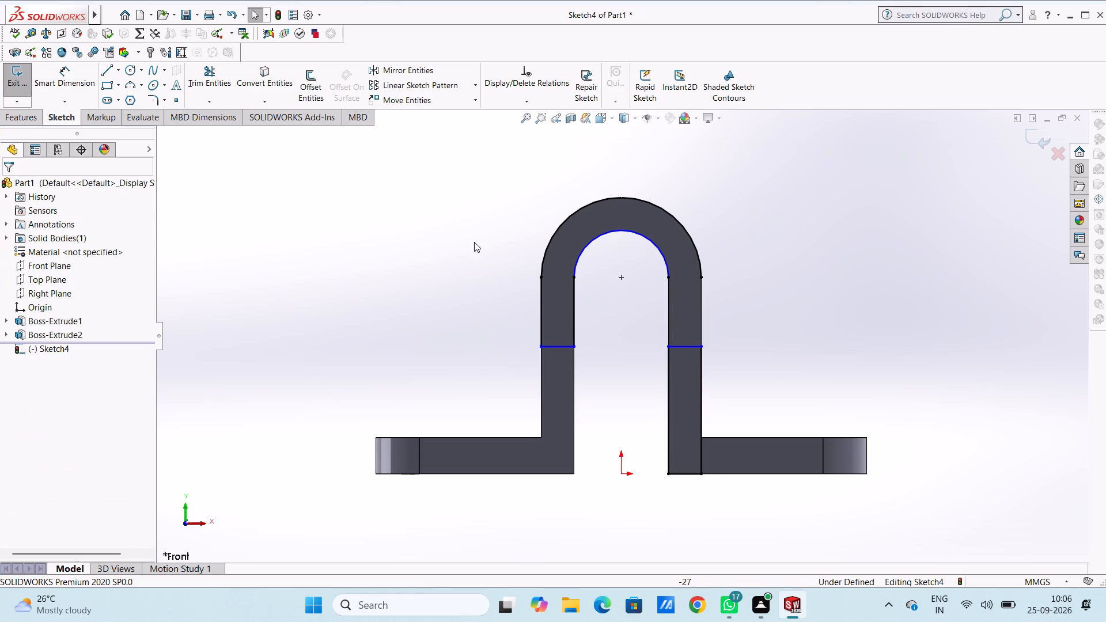
Sketch a 19 mm vertical line down the right leg's outer edge, from the outer arc's end to the rectangle's top corner.
left_click(109, 68)
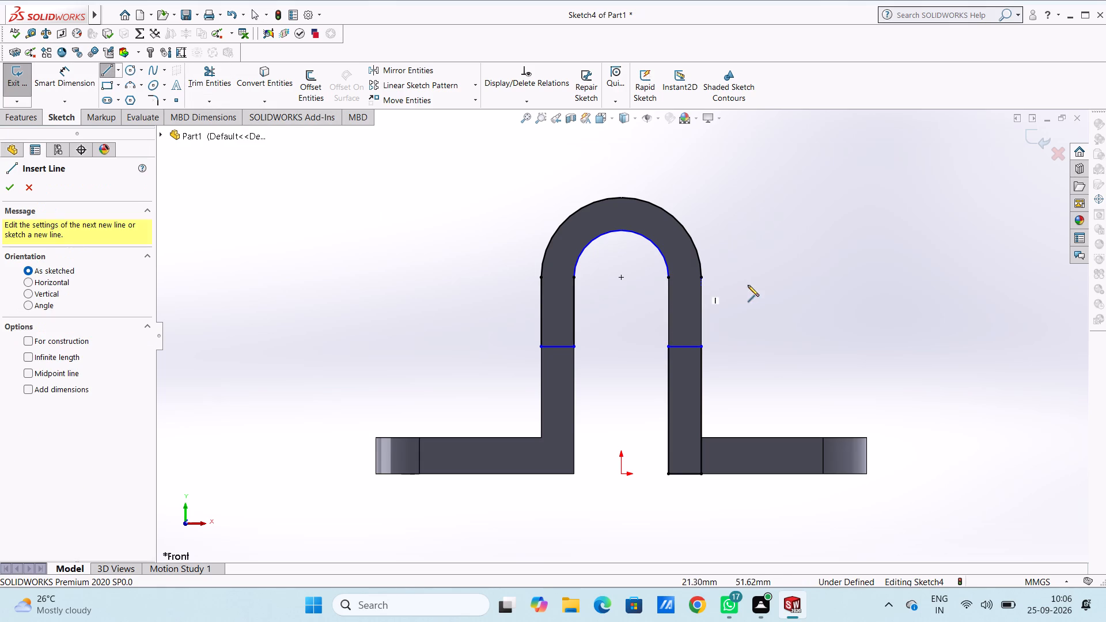
left_click(701, 277)
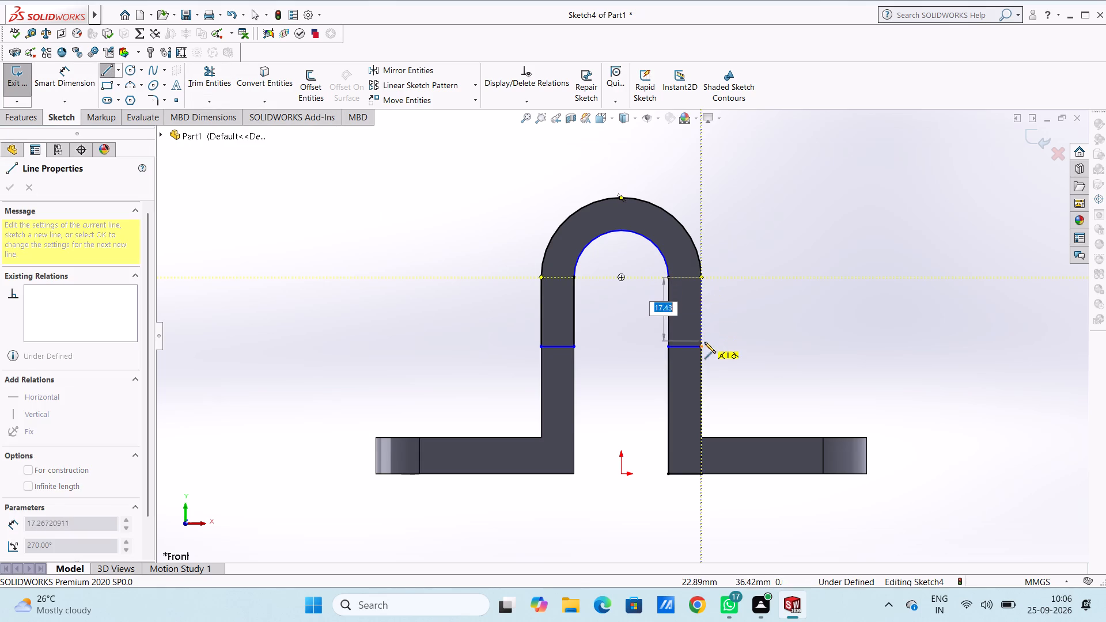
left_click(701, 347)
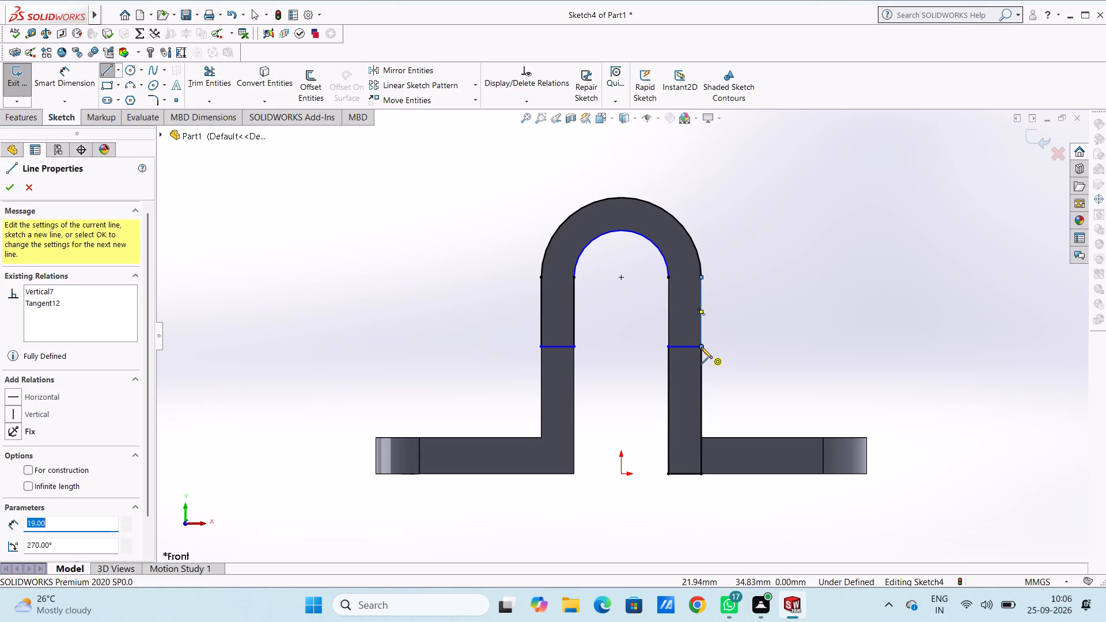
key("Escape")
key("Escape")
key("Escape")
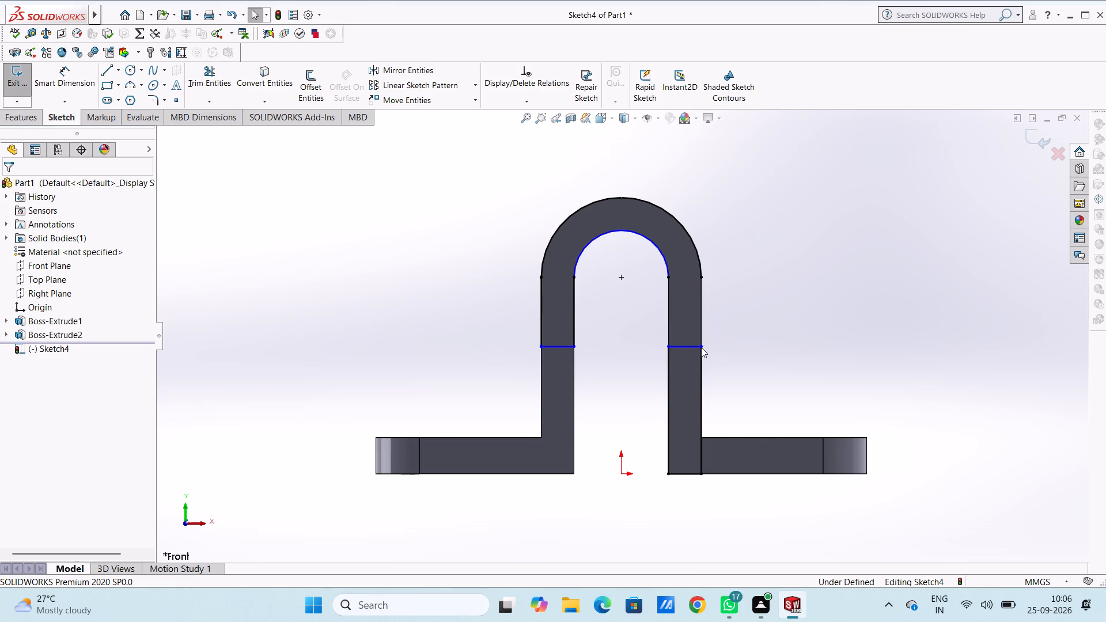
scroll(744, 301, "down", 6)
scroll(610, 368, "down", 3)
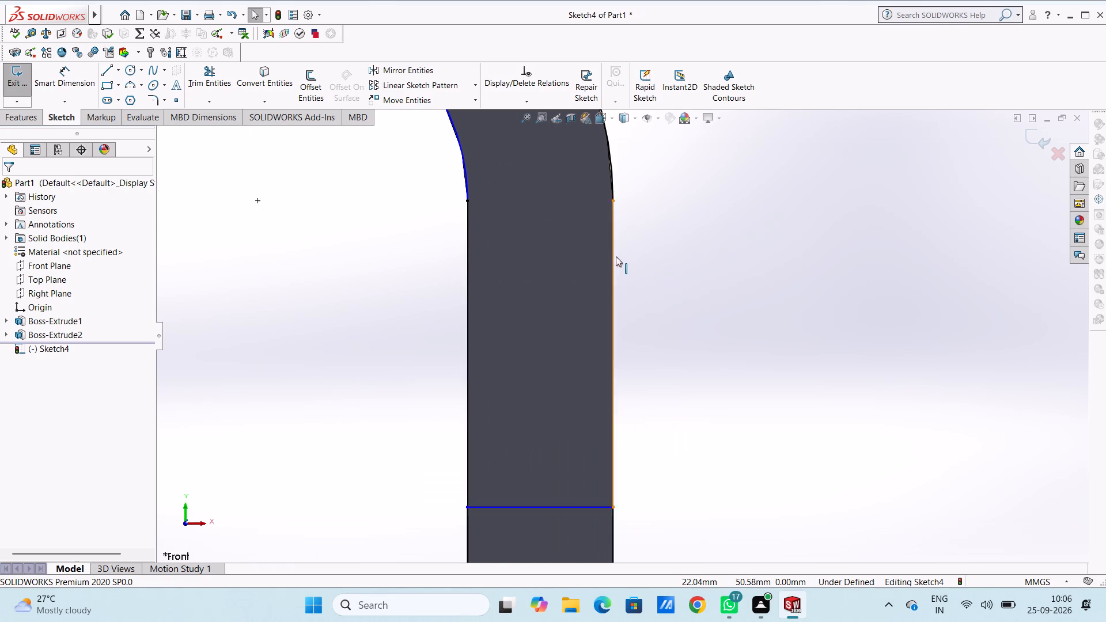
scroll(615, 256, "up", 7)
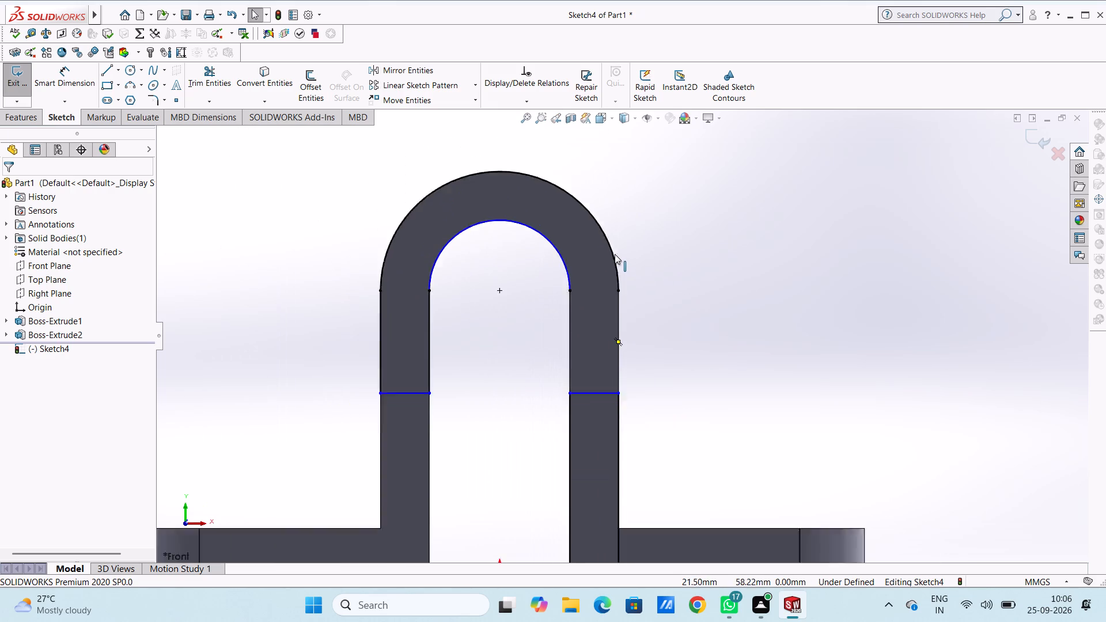
Trim both vertical sides of the rectangle on the right leg below the horizontal line.
scroll(615, 254, "up", 1)
left_click(205, 82)
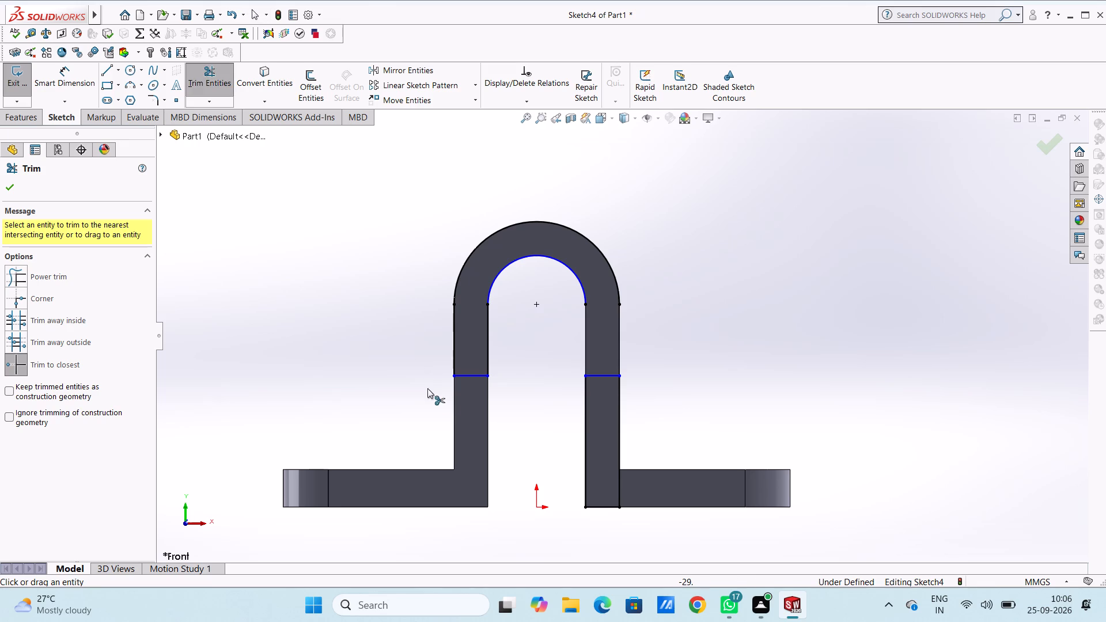
left_click(586, 422)
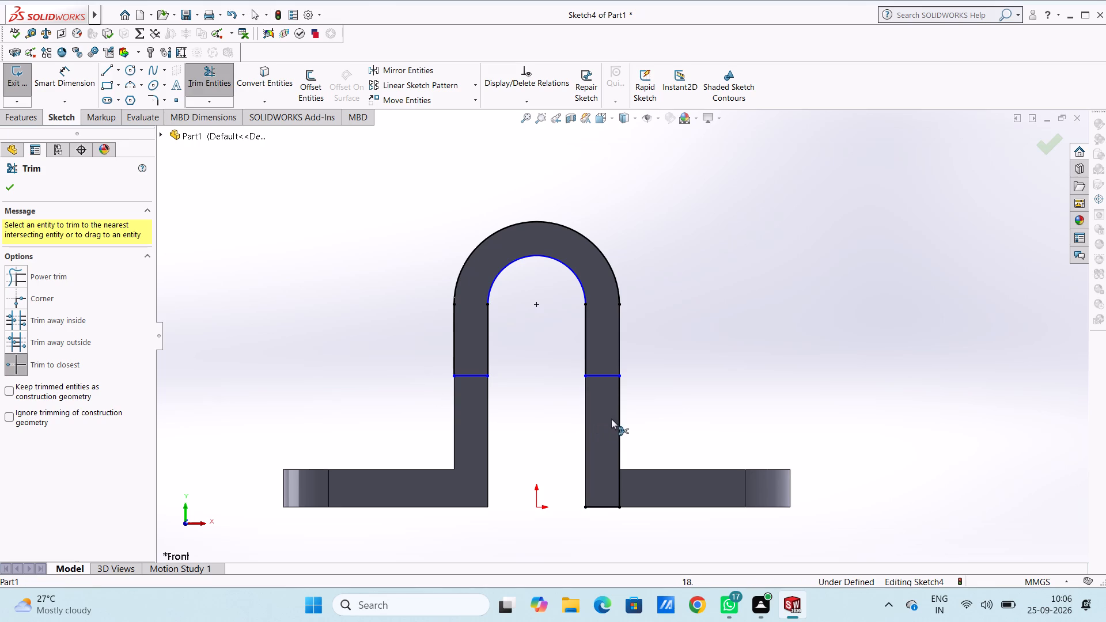
left_click(619, 423)
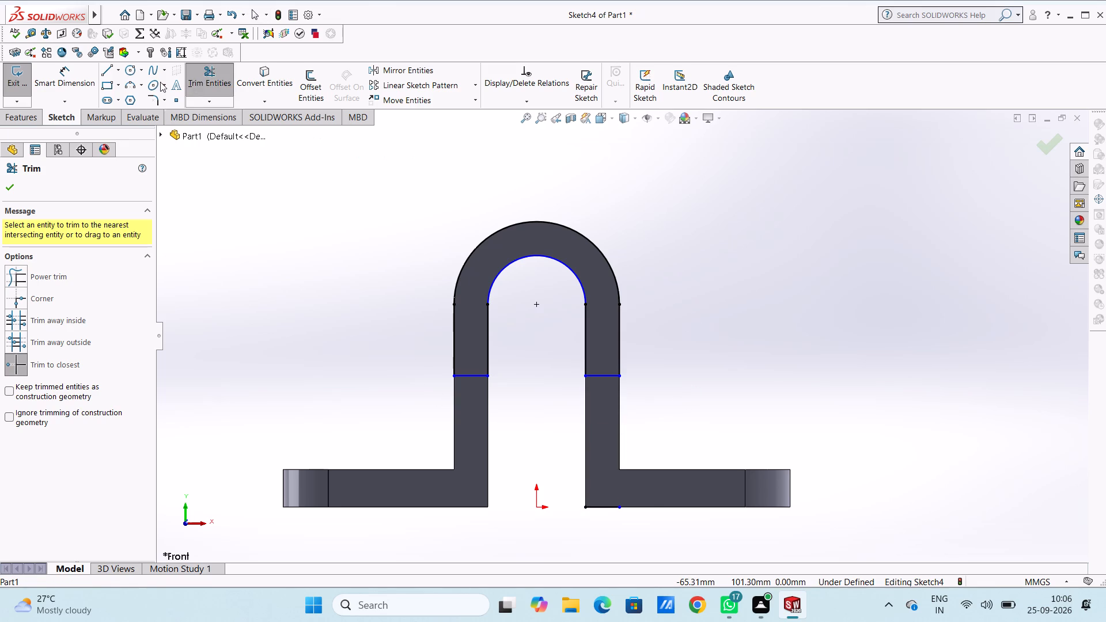
Dimension the inner arc's radius at 13 mm.
left_click(67, 74)
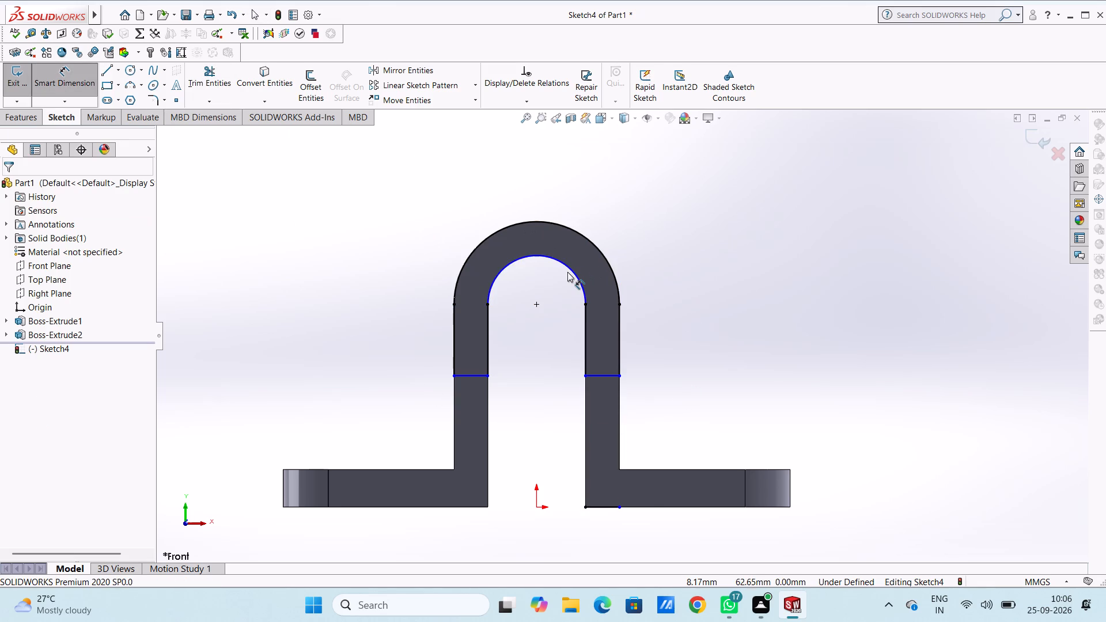
left_click(568, 270)
left_click(642, 204)
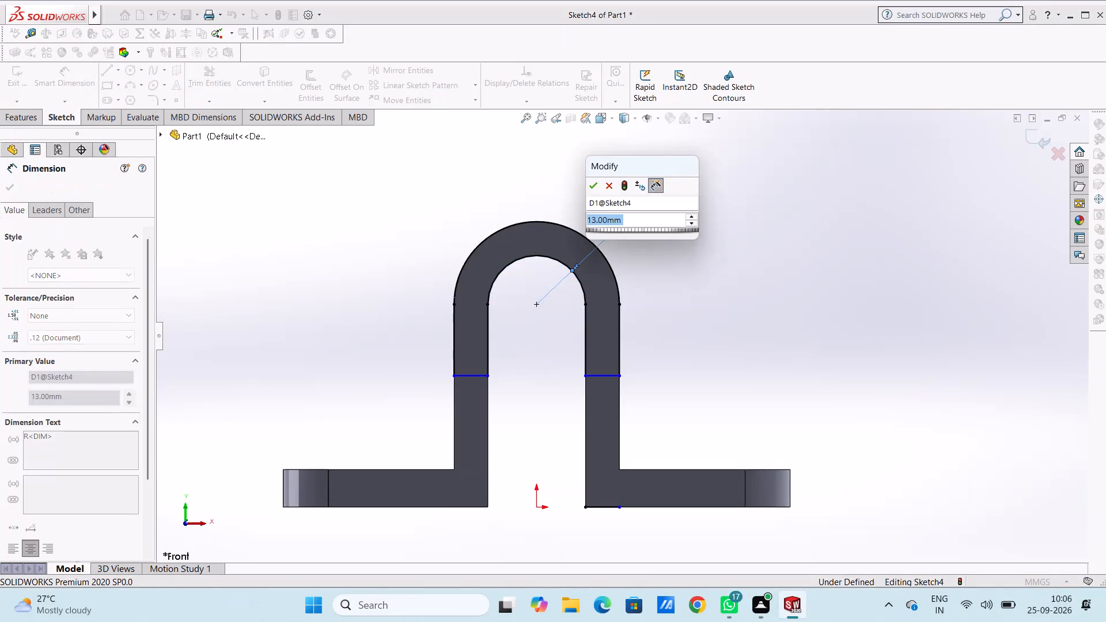
left_click(594, 187)
left_click(559, 176)
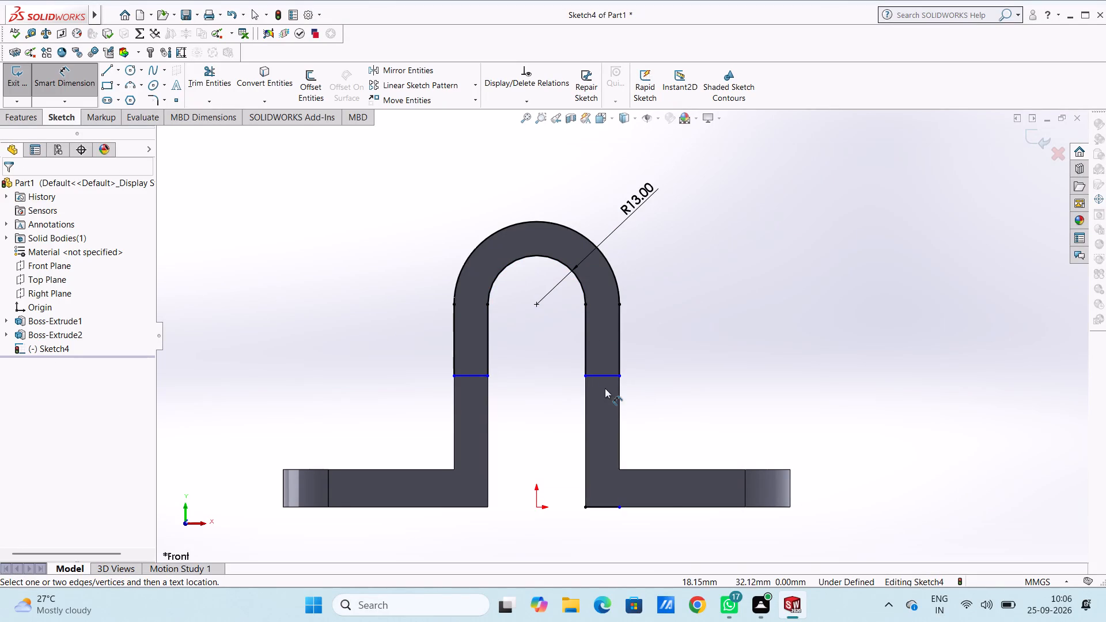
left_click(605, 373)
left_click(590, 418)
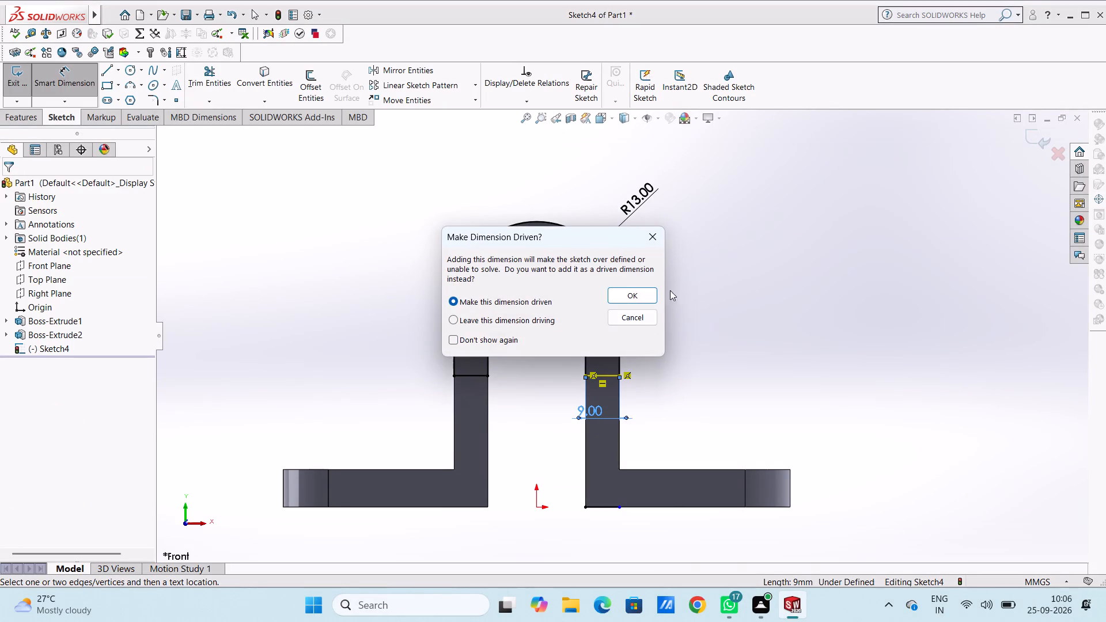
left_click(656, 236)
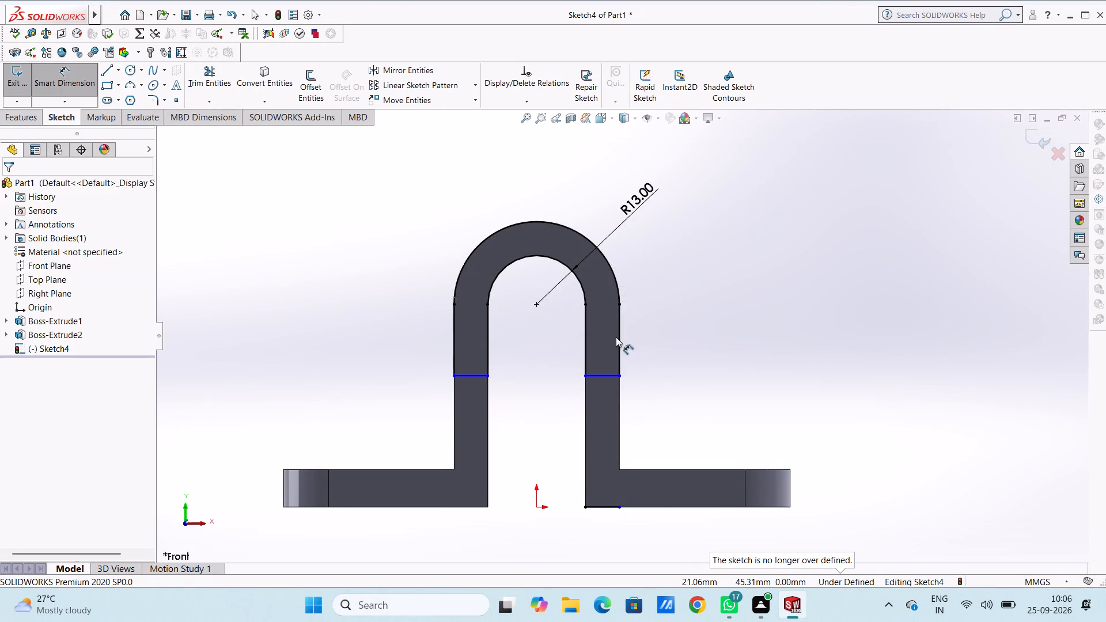
Dimension the vertical line on the right leg's outer edge at 19 mm.
left_click(619, 338)
left_click(744, 350)
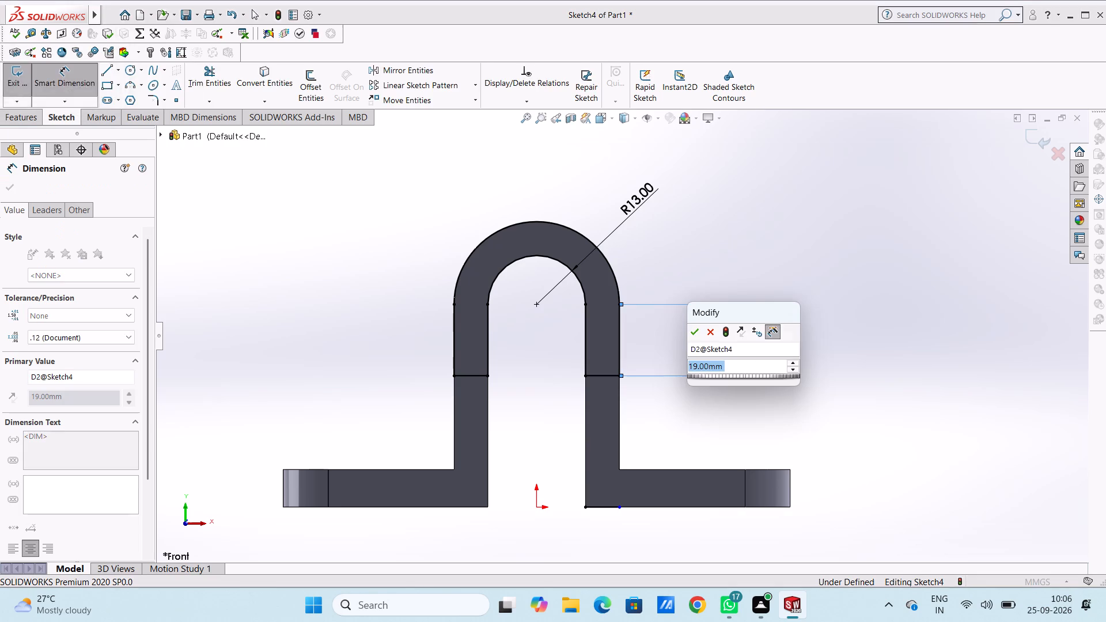
left_click(692, 332)
left_click(715, 232)
Extrude-cut the arch region of the front-face sketch to a blind depth of 10 mm.
middle_click_drag(690, 237, 700, 248)
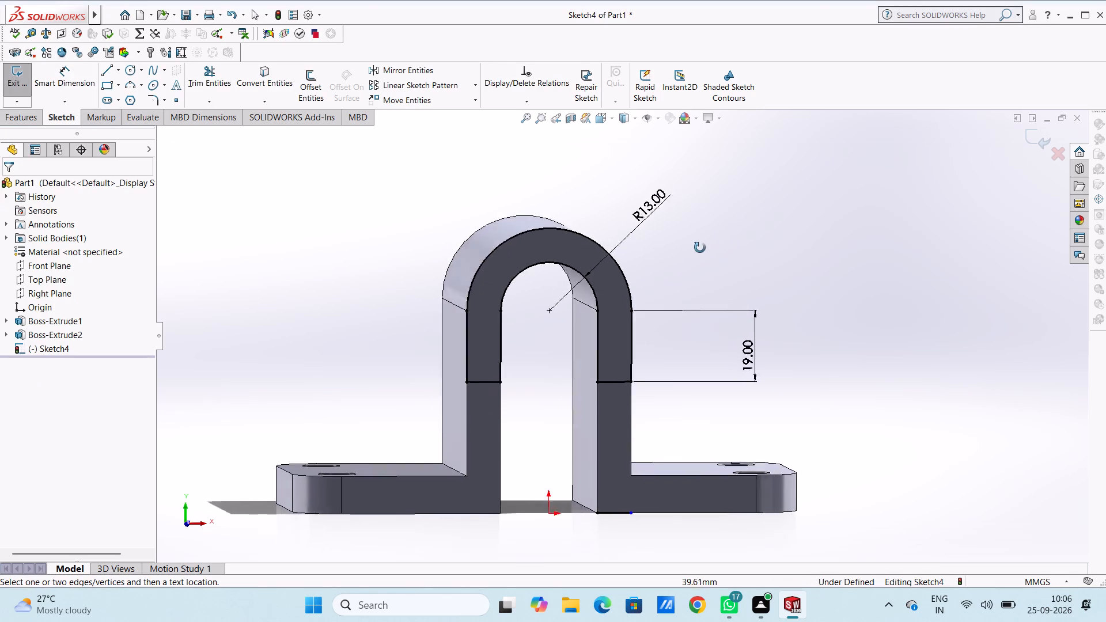
middle_click_drag(700, 248, 767, 294)
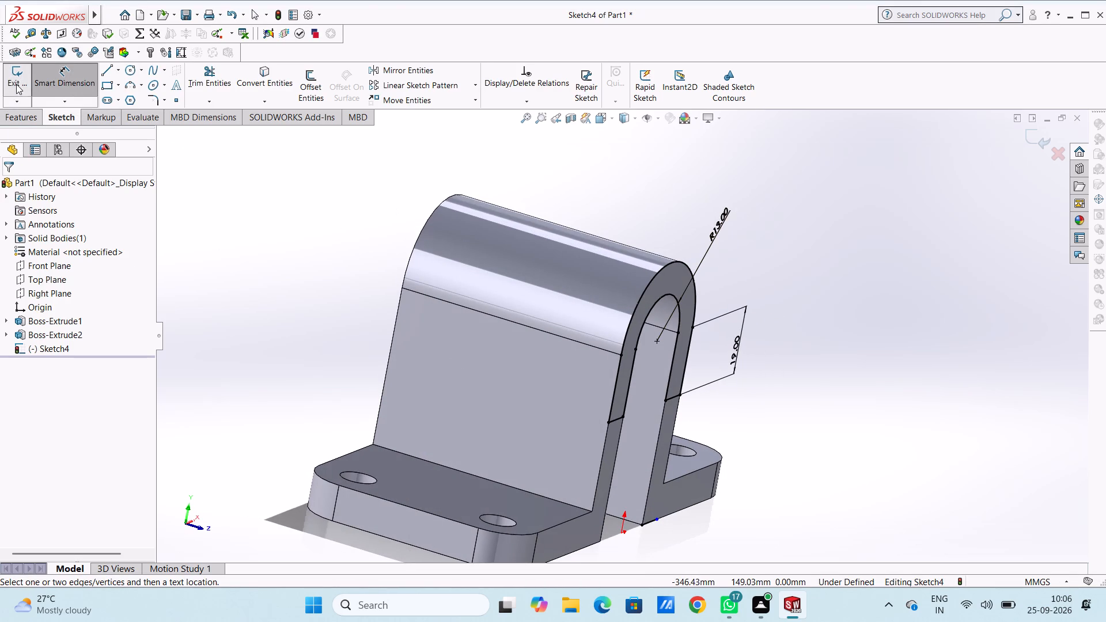
left_click(24, 120)
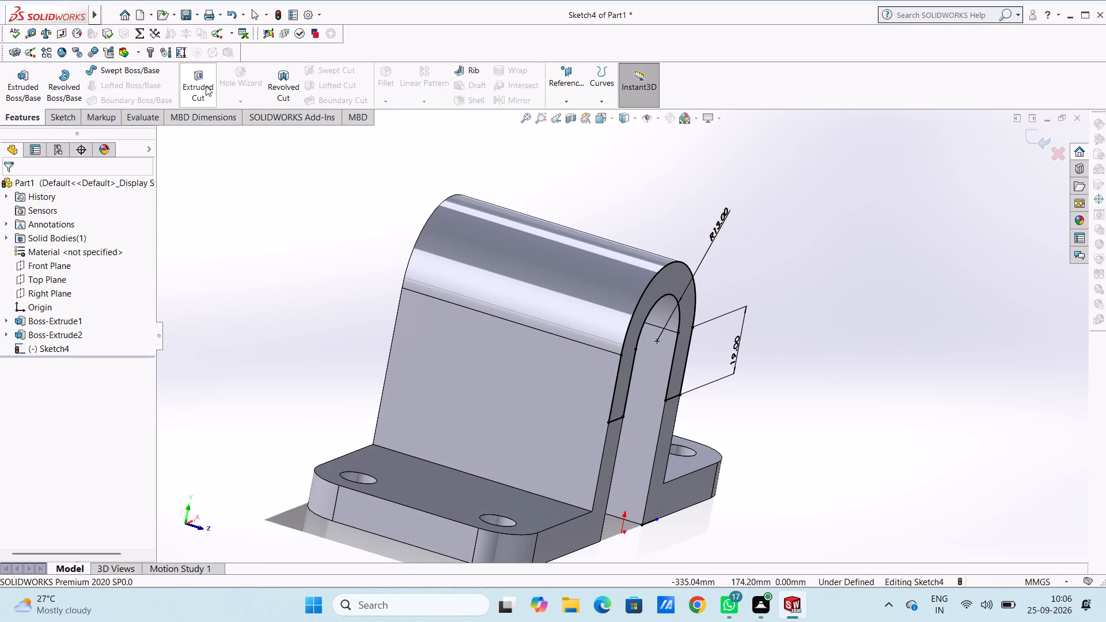
left_click(206, 85)
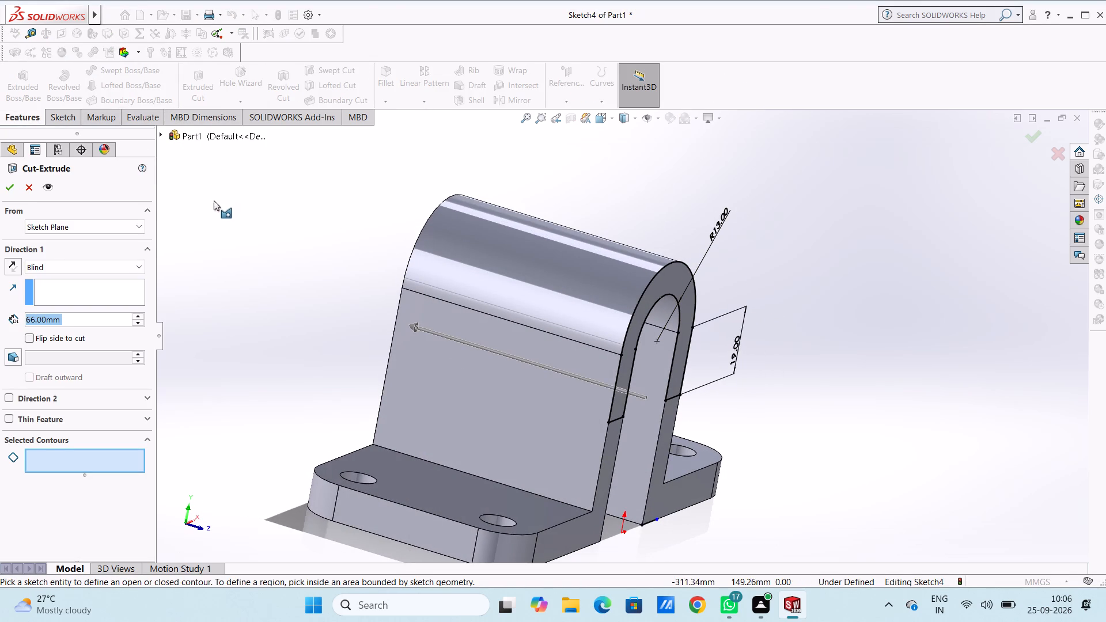
type("10")
key("Return")
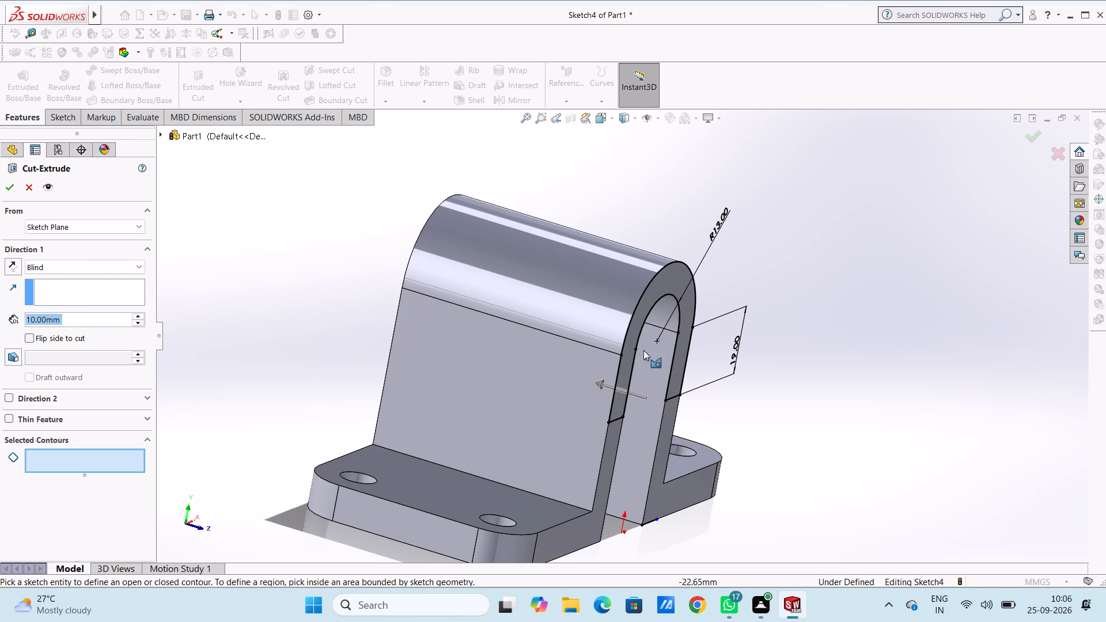
left_click(673, 282)
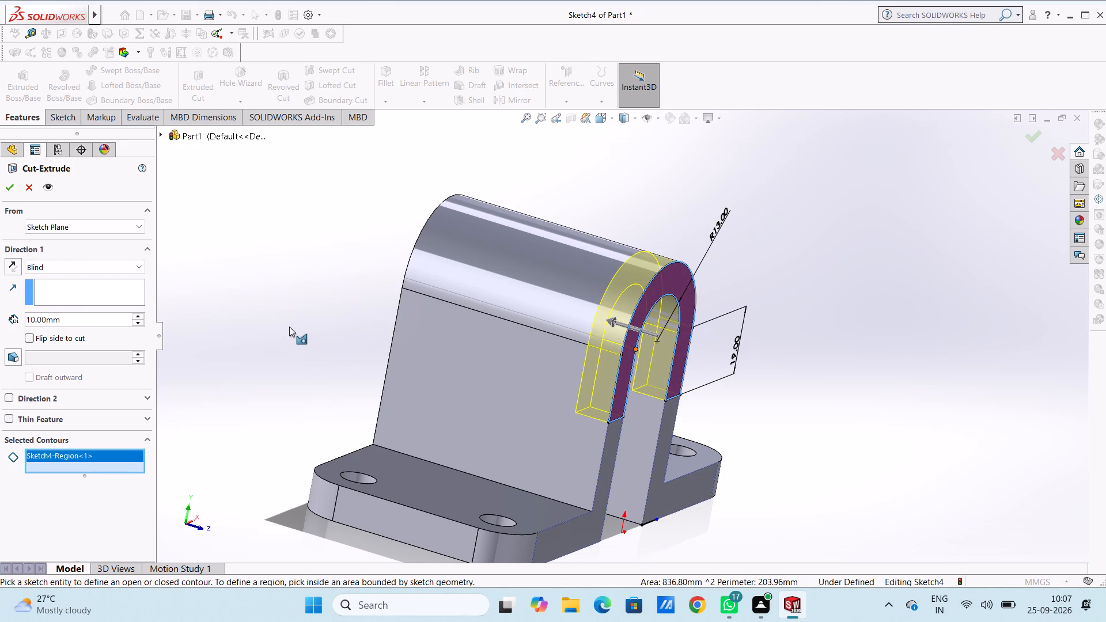
left_click(11, 186)
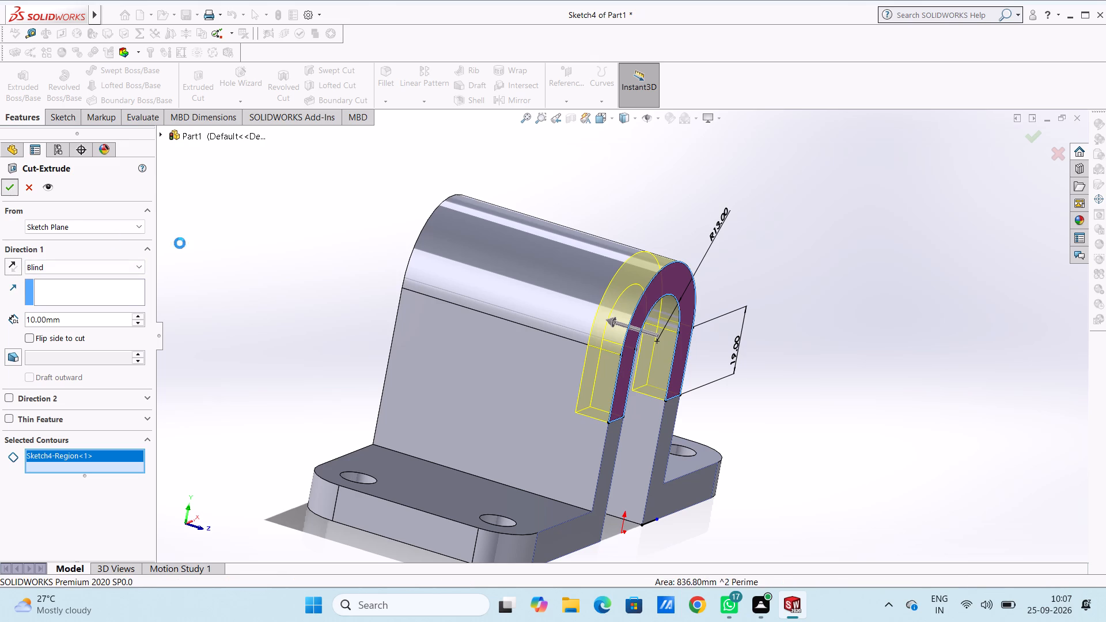
left_click(266, 261)
Start a new sketch on the bracket's back face, viewed straight on.
middle_click_drag(334, 244, 312, 245)
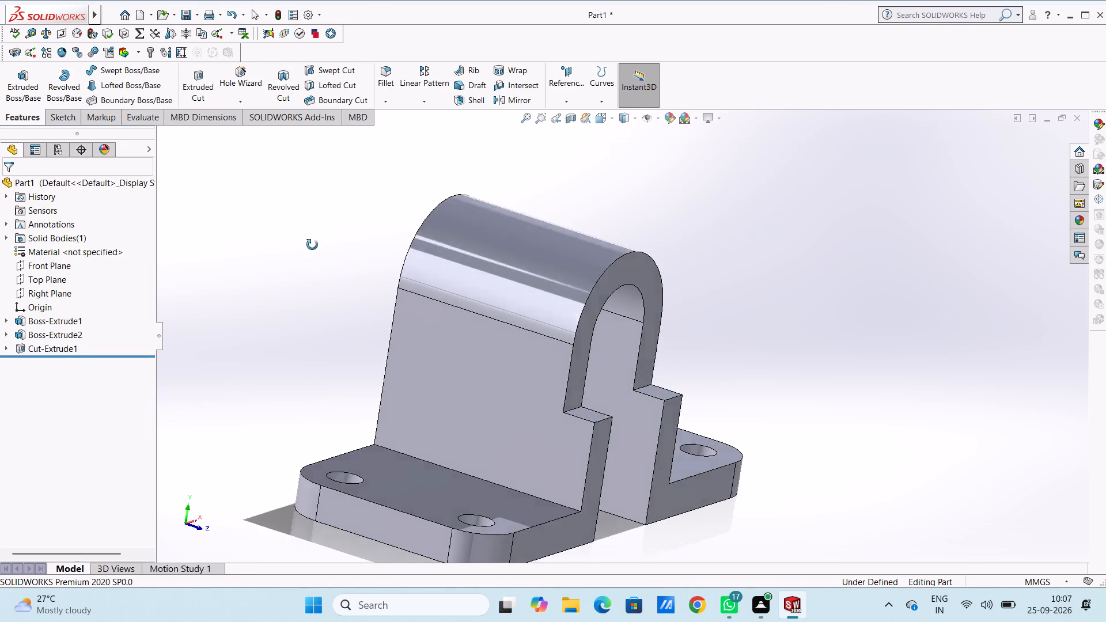
middle_click_drag(312, 245, 347, 283)
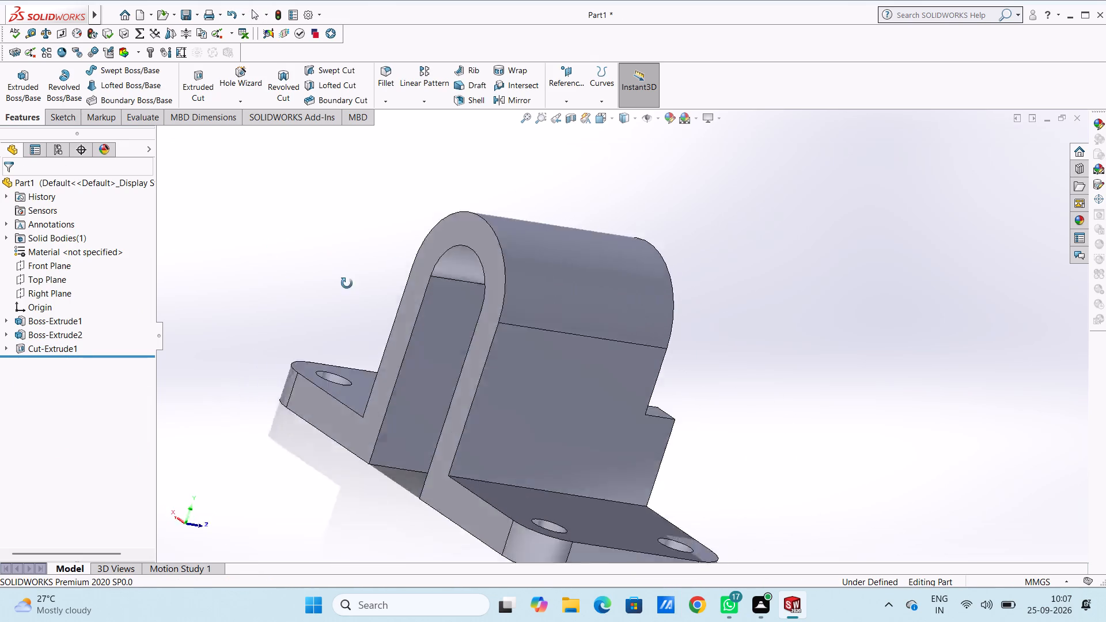
middle_click_drag(347, 283, 238, 240)
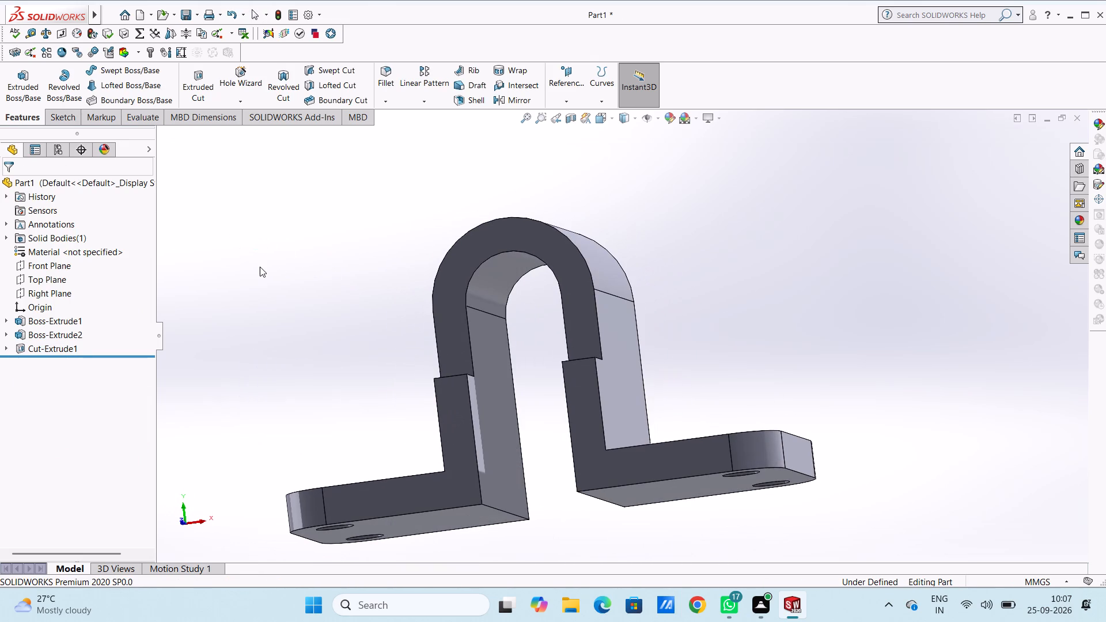
key("ctrl+3")
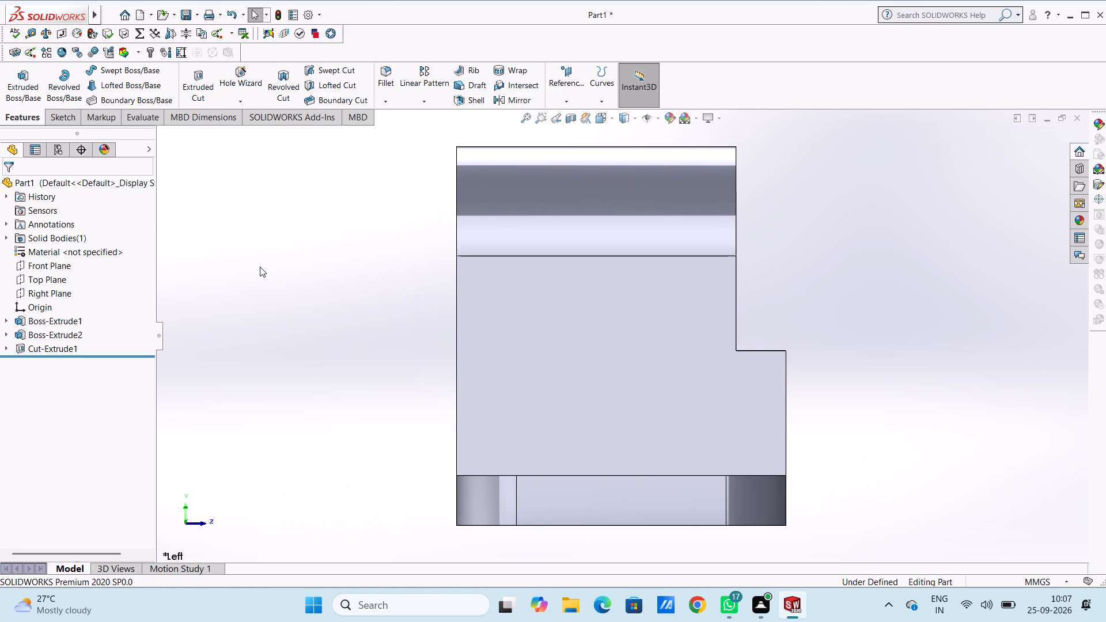
key("ctrl+2")
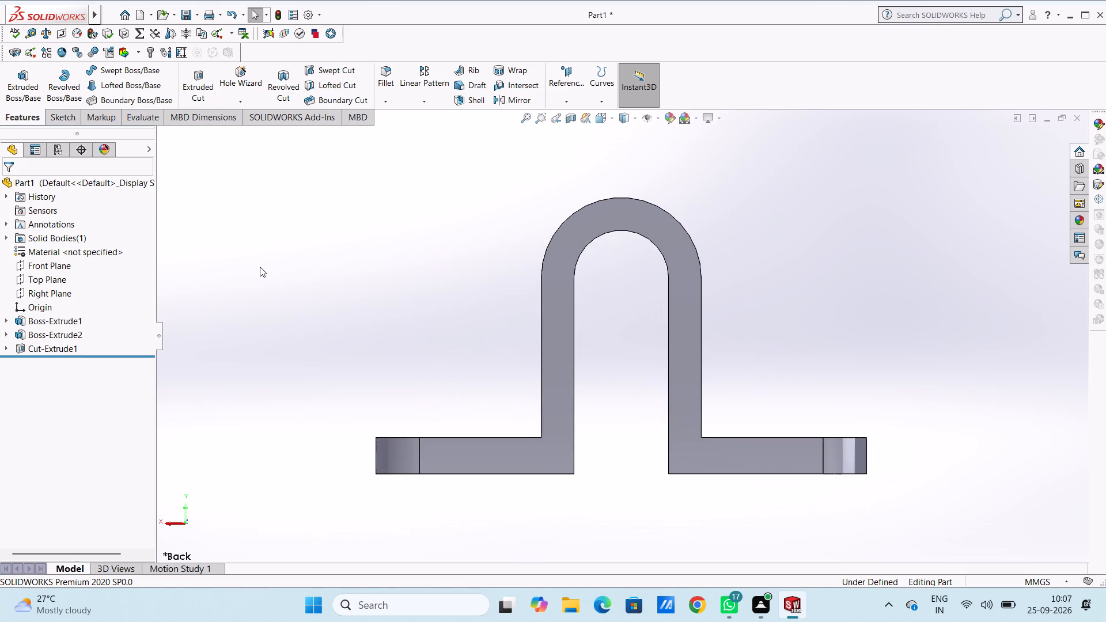
left_click(552, 337)
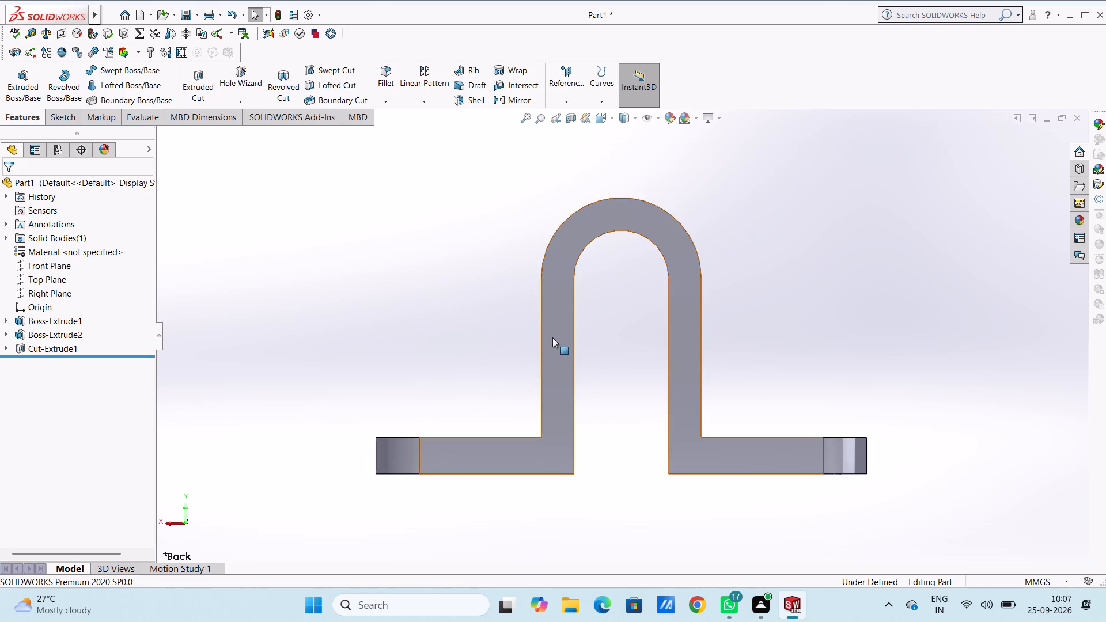
left_click(602, 305)
left_click(437, 300)
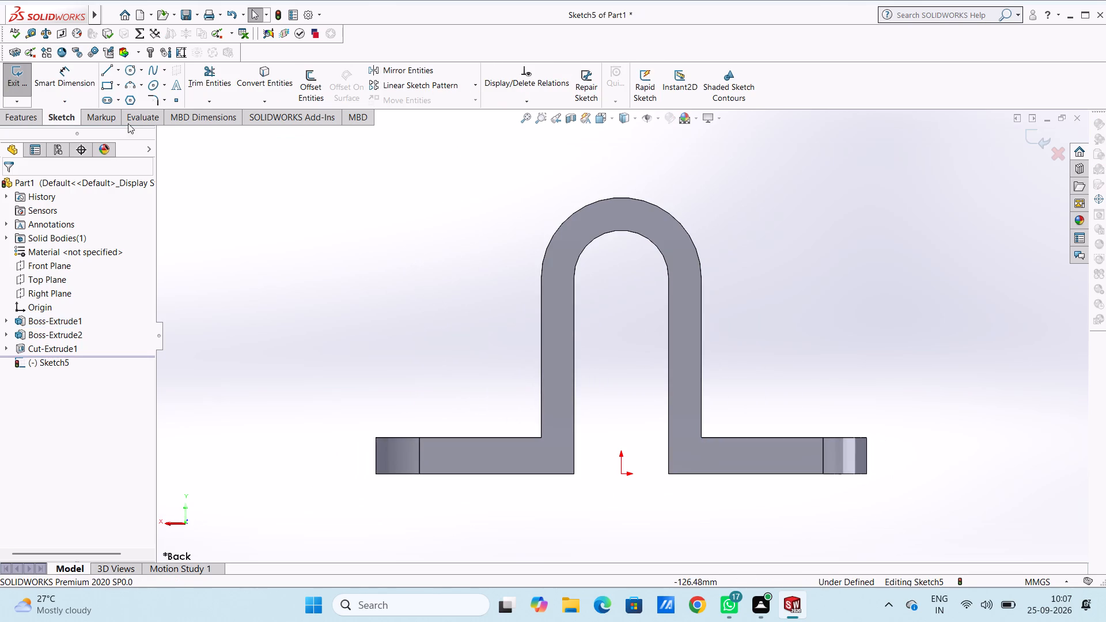
Sketch connected lines on the back view's left leg: 35 mm up the inner edge, 9 mm across, and up the outer edge to the arch.
left_click(103, 69)
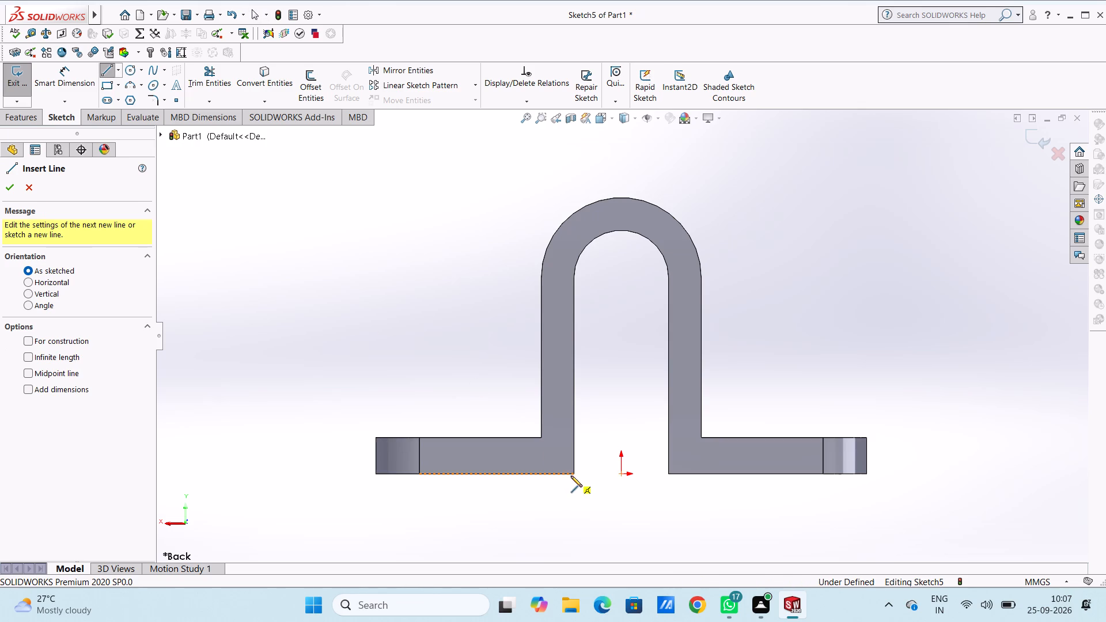
left_click(573, 475)
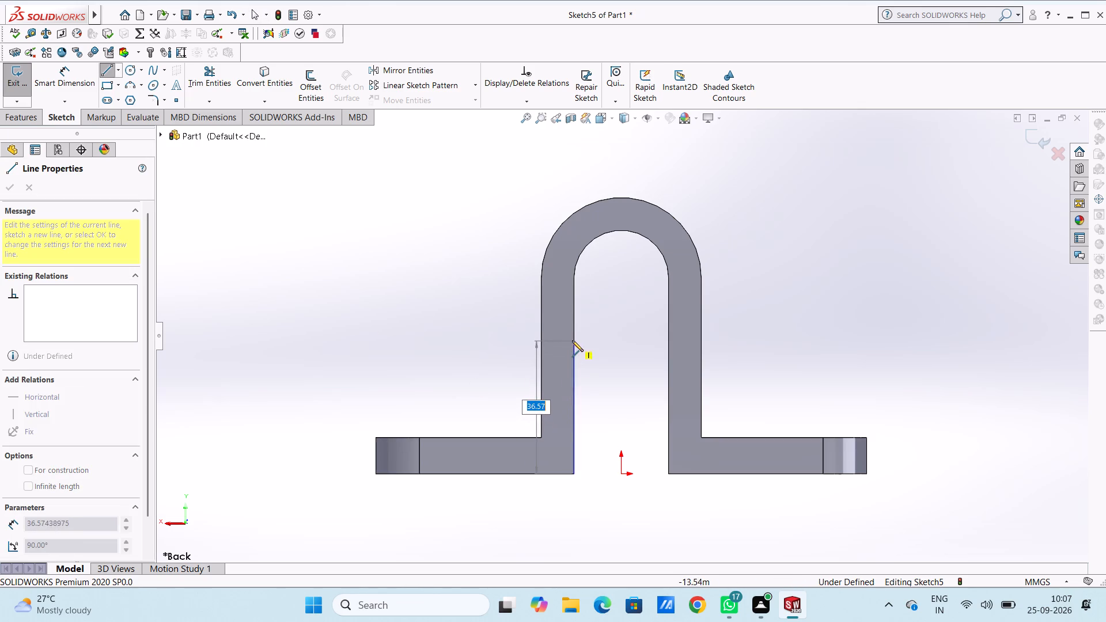
type("35")
key("Return")
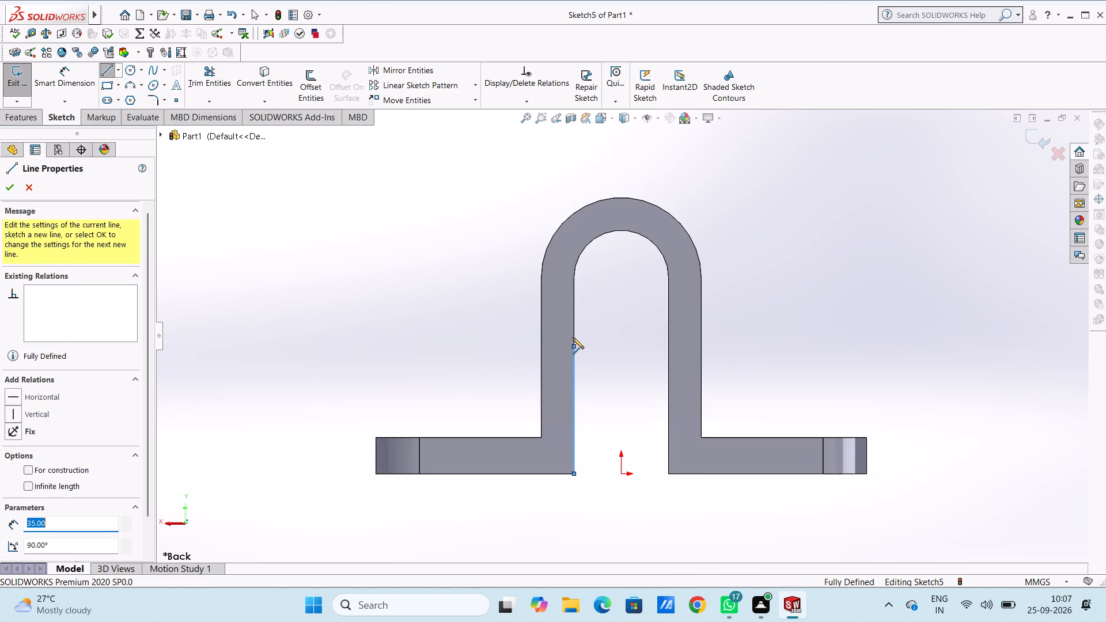
left_click(539, 346)
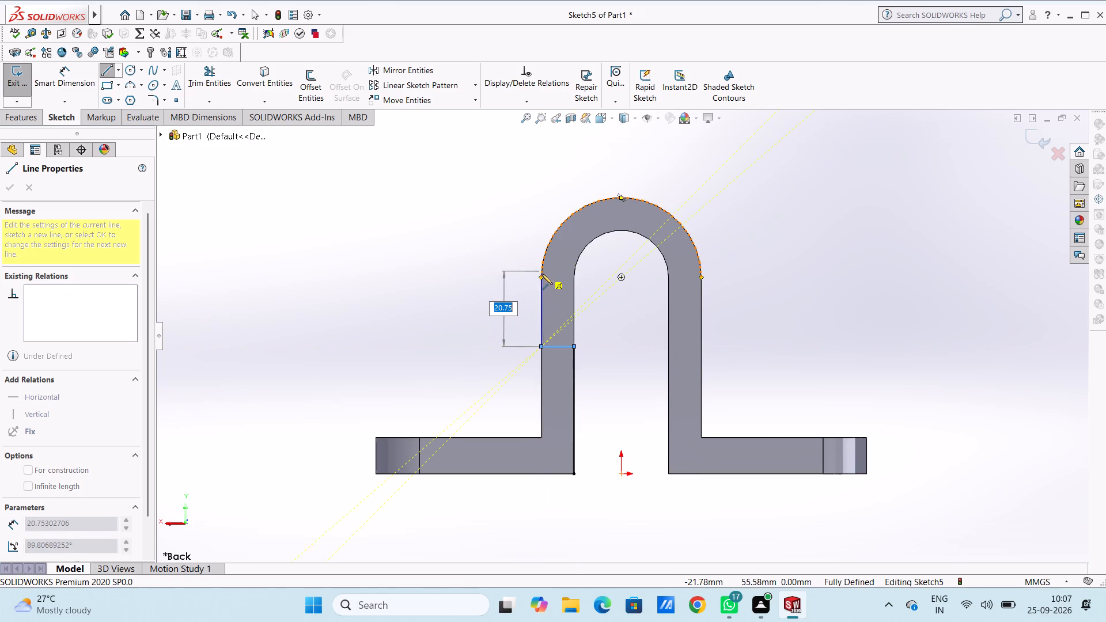
left_click(541, 277)
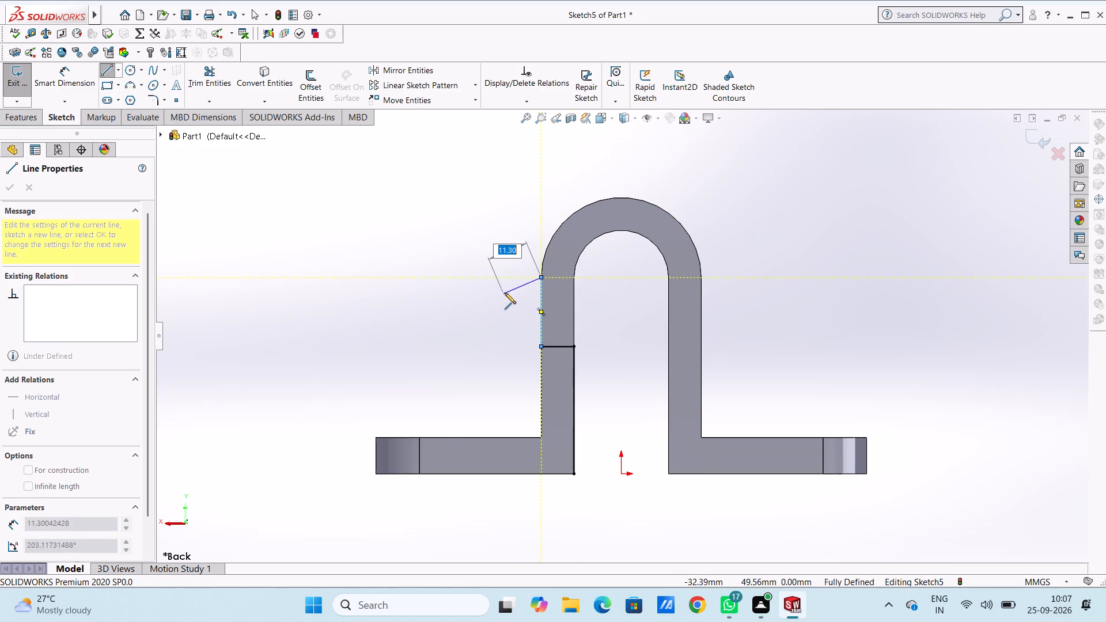
key("Escape")
key("Escape")
key("Escape")
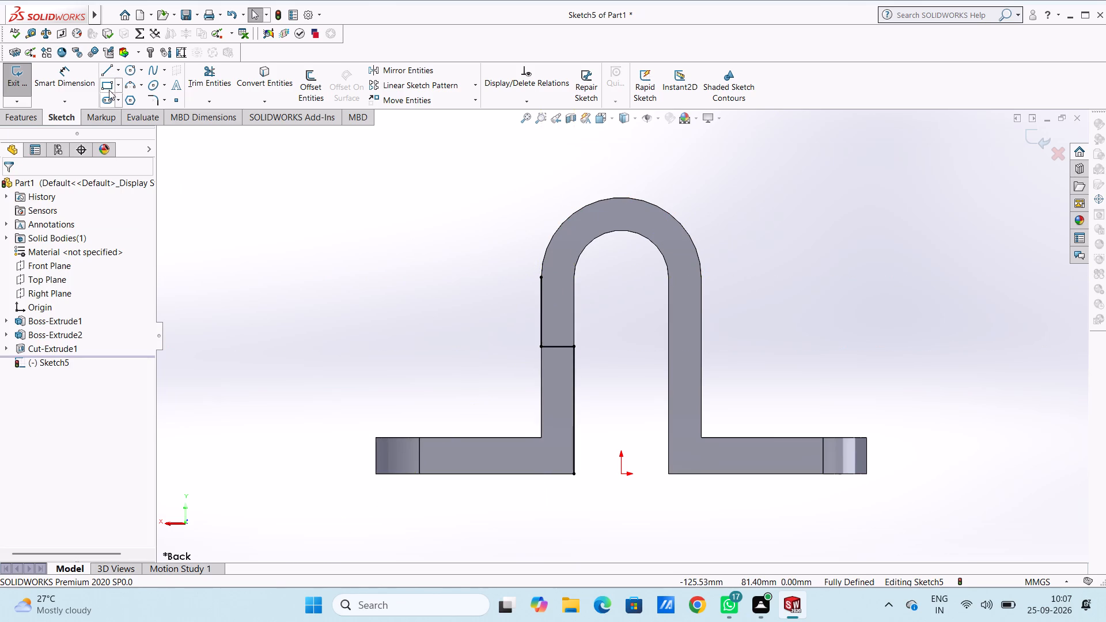
Trace the back face's arch with two three-point arcs, 22 mm radius along the outer edge and 13 mm radius along the inner edge.
left_click(128, 86)
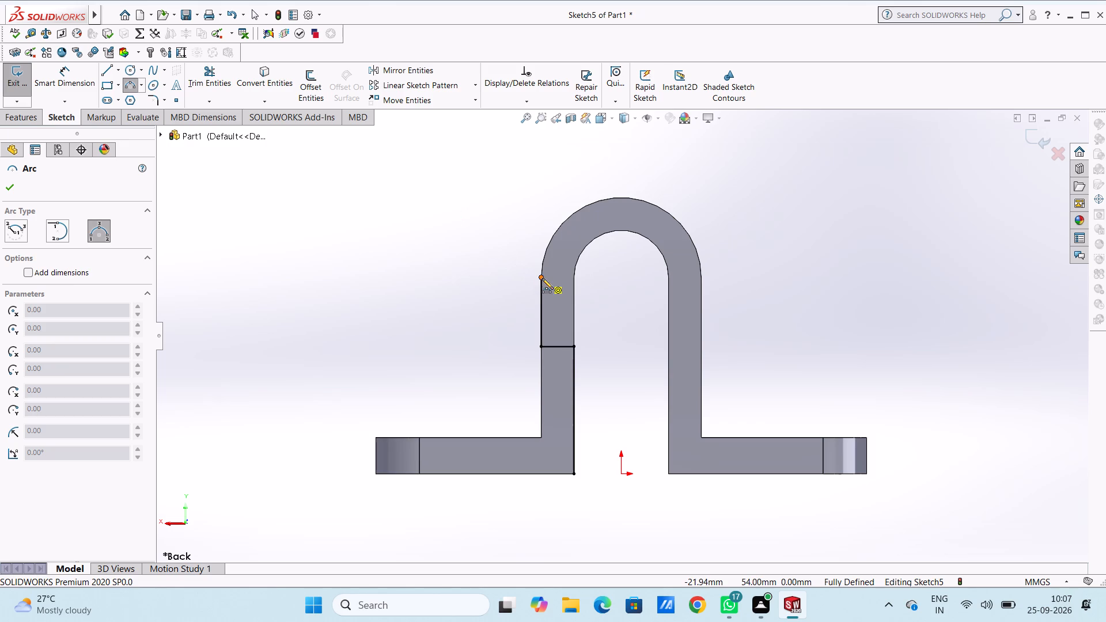
left_click(542, 278)
left_click(703, 279)
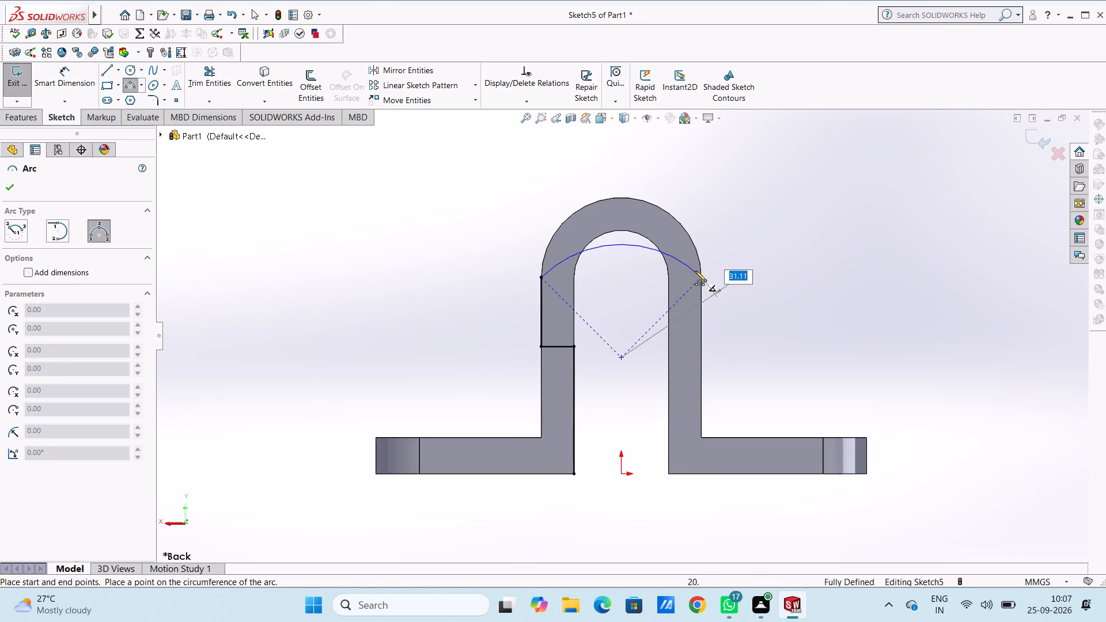
left_click(679, 222)
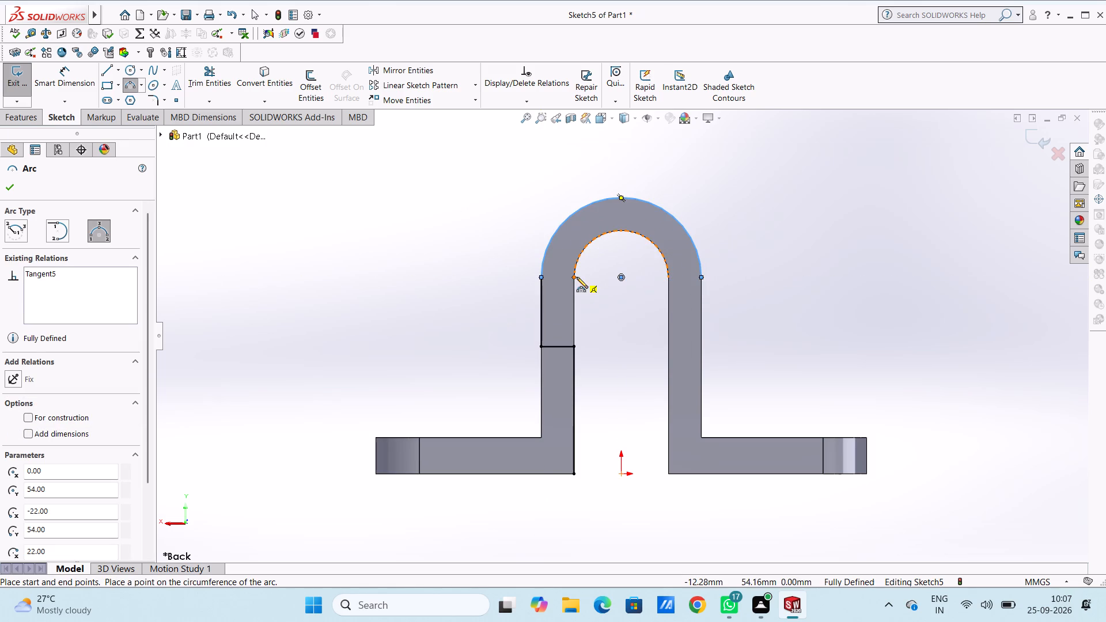
left_click(576, 277)
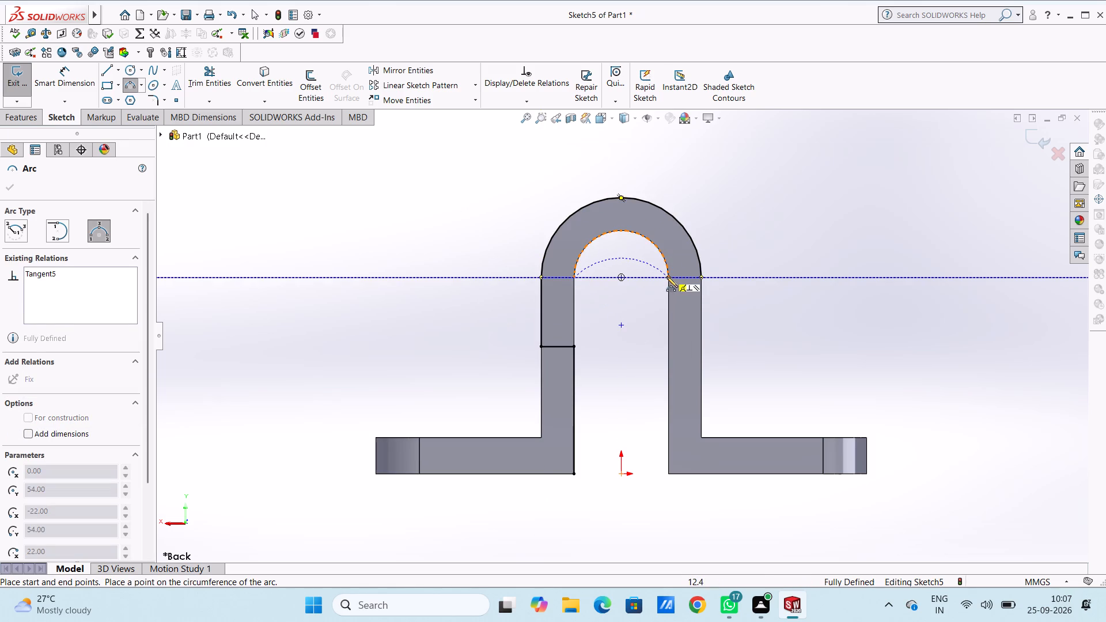
left_click(668, 278)
left_click(662, 255)
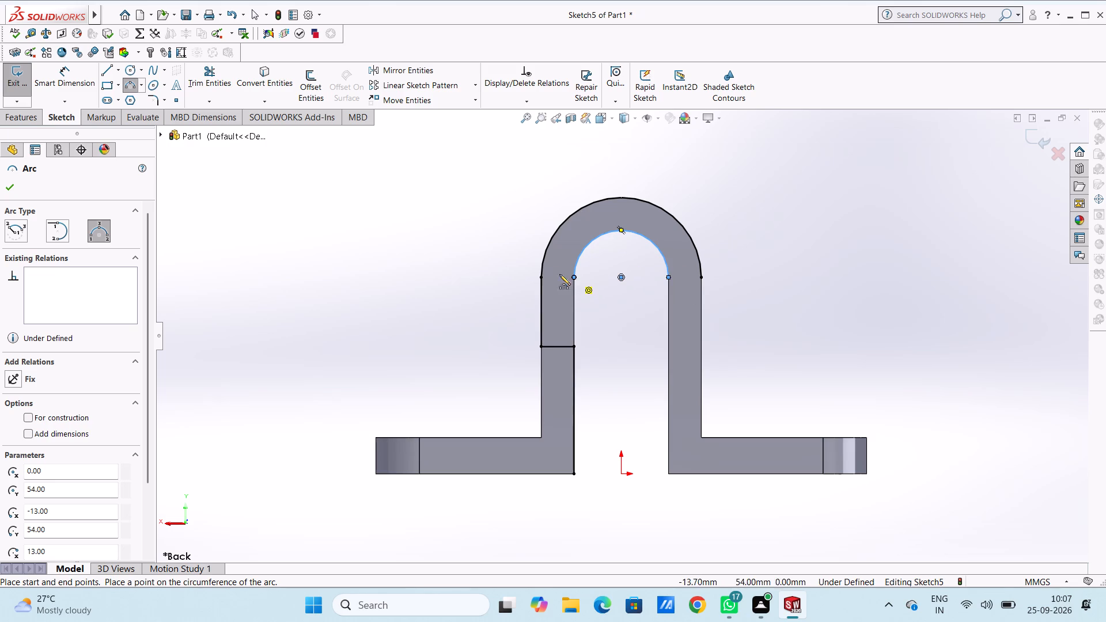
Close the back-face arch profile with a 19 mm line on the left leg's inner edge and 19, 9 and 19 mm lines on the right leg.
left_click(106, 71)
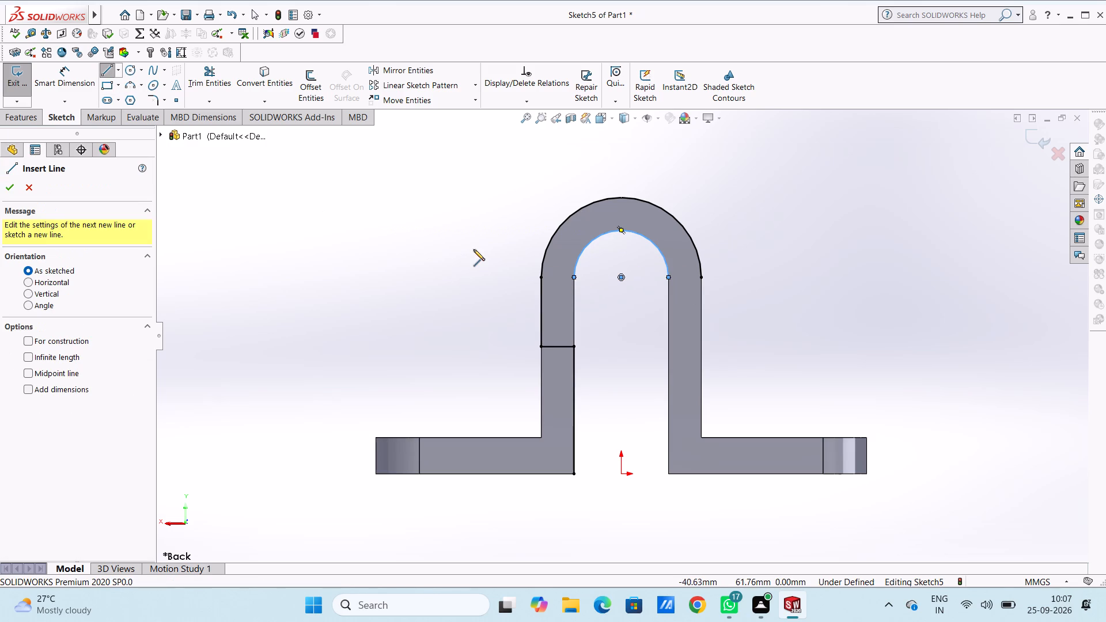
left_click(574, 279)
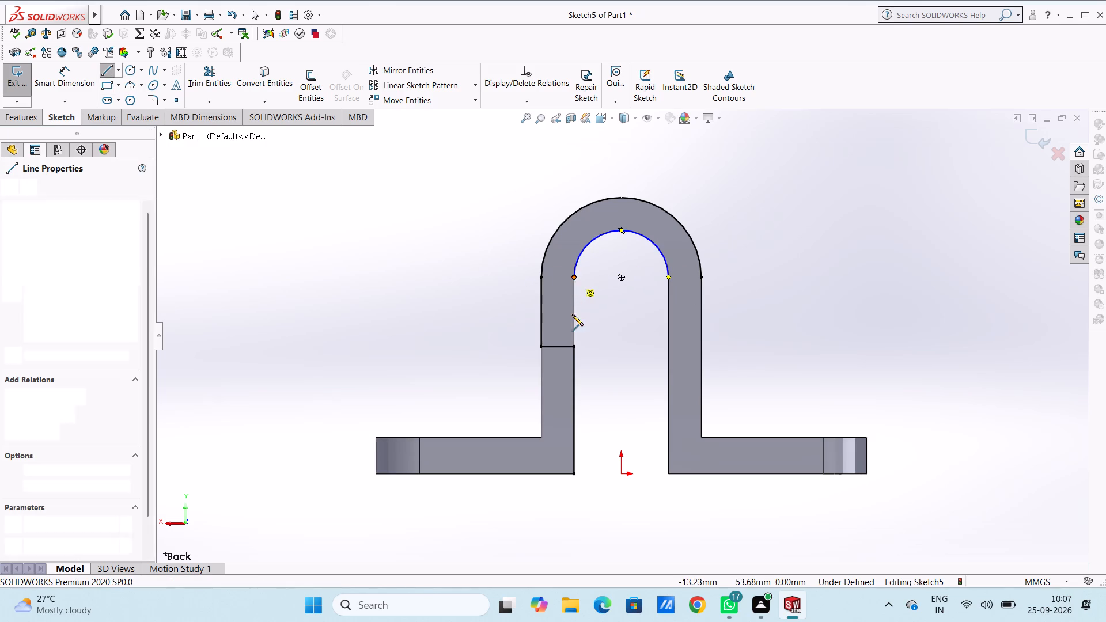
left_click(573, 346)
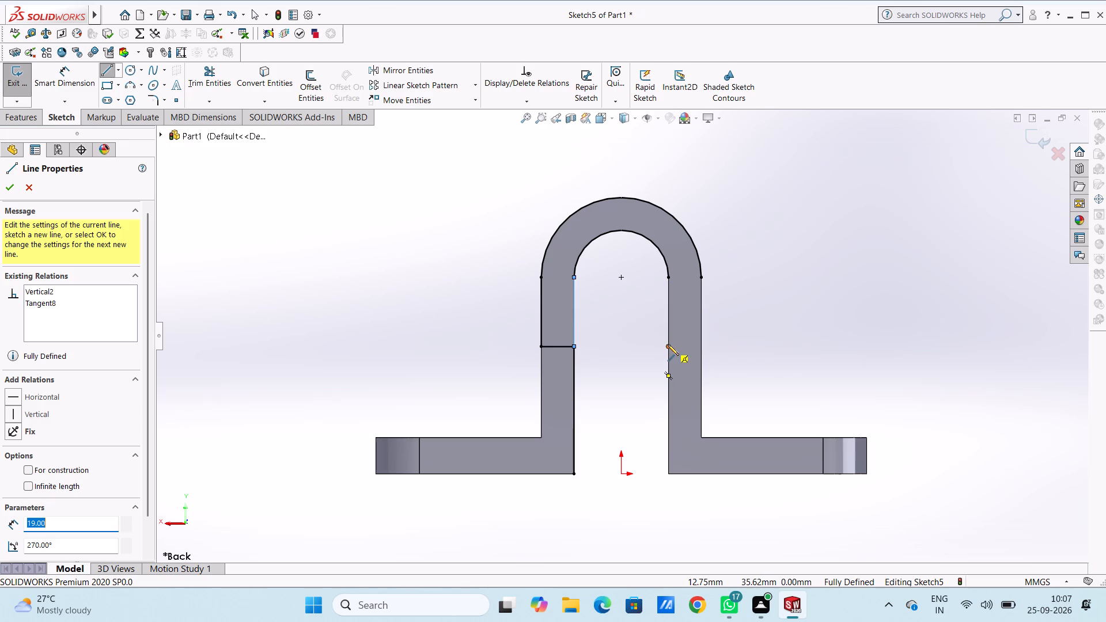
left_click(669, 277)
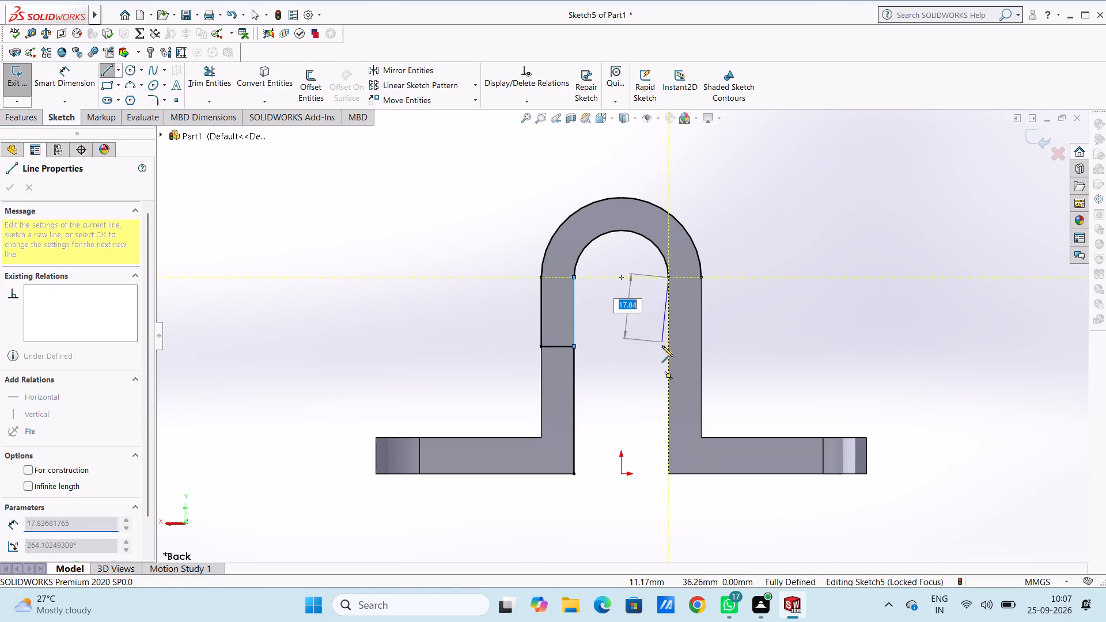
left_click(668, 347)
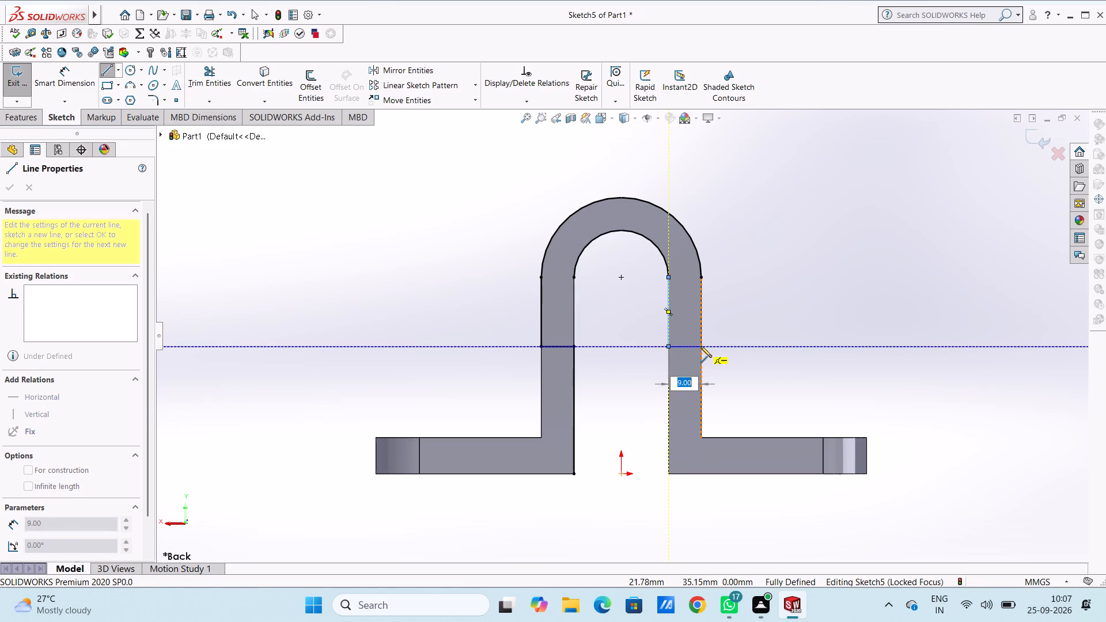
left_click(700, 346)
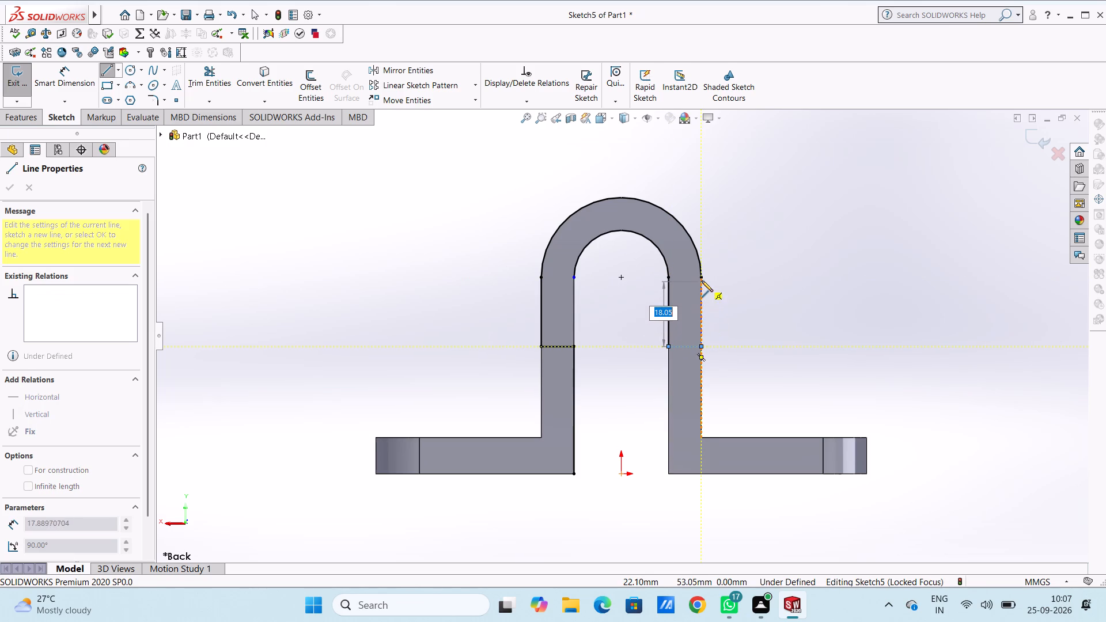
left_click(701, 278)
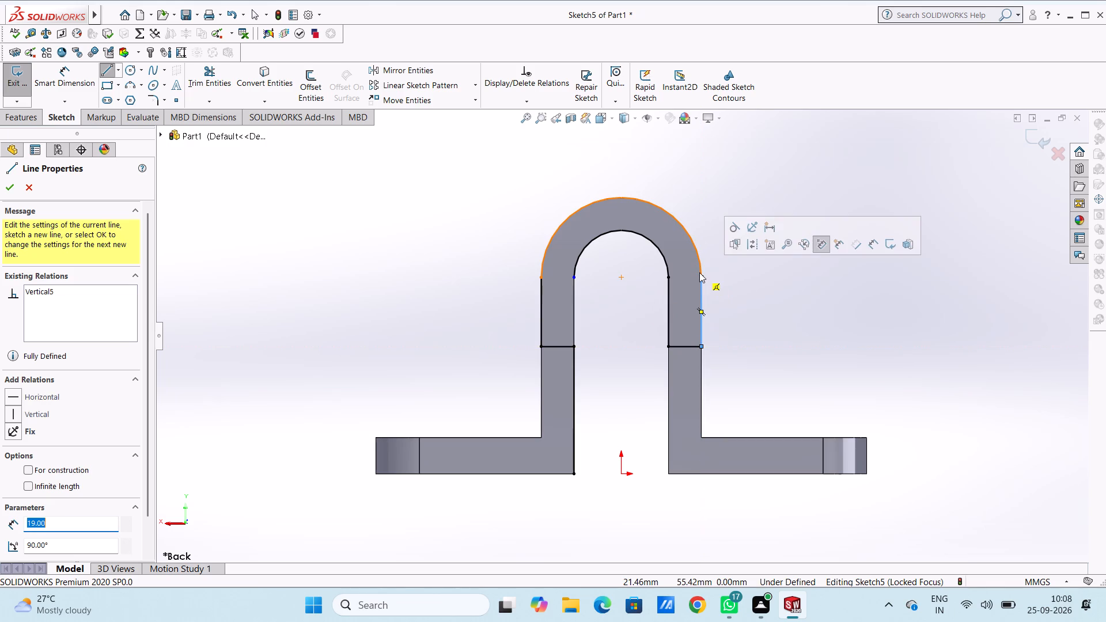
key("Escape")
key("Escape")
key("Escape")
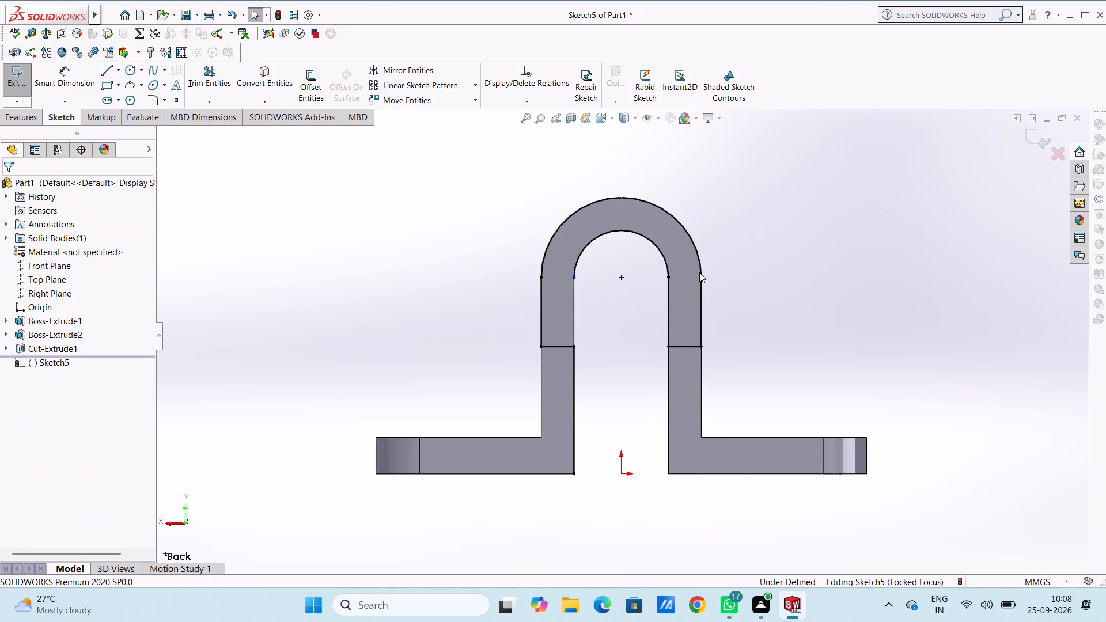
key("Escape")
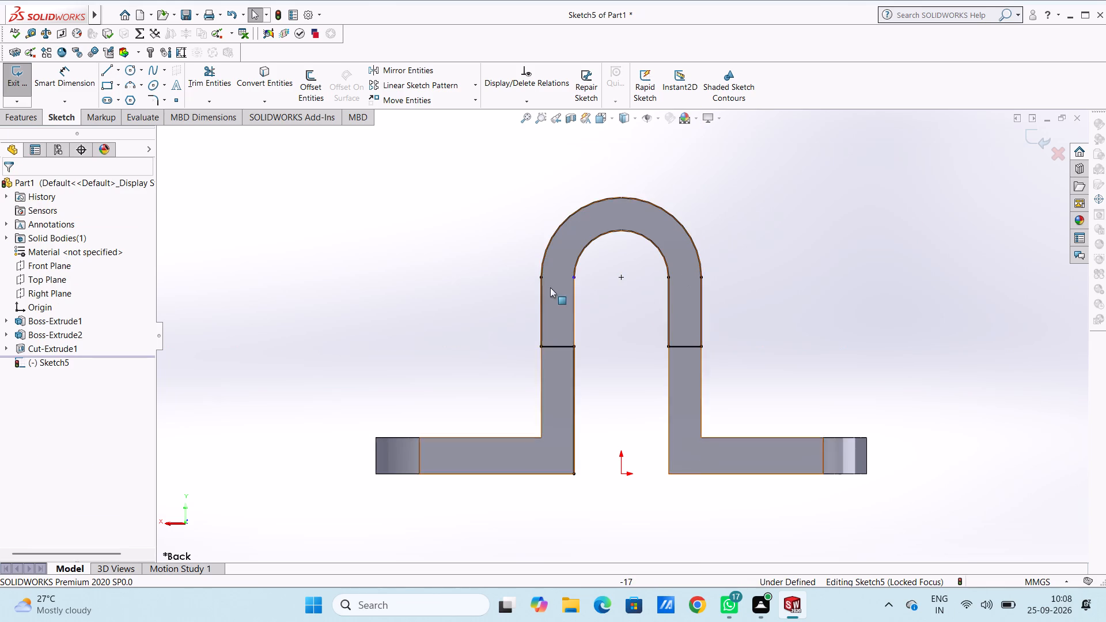
Delete the leftover 35 mm sketch line on the lower inner edge of the back view's left leg.
left_click(573, 379)
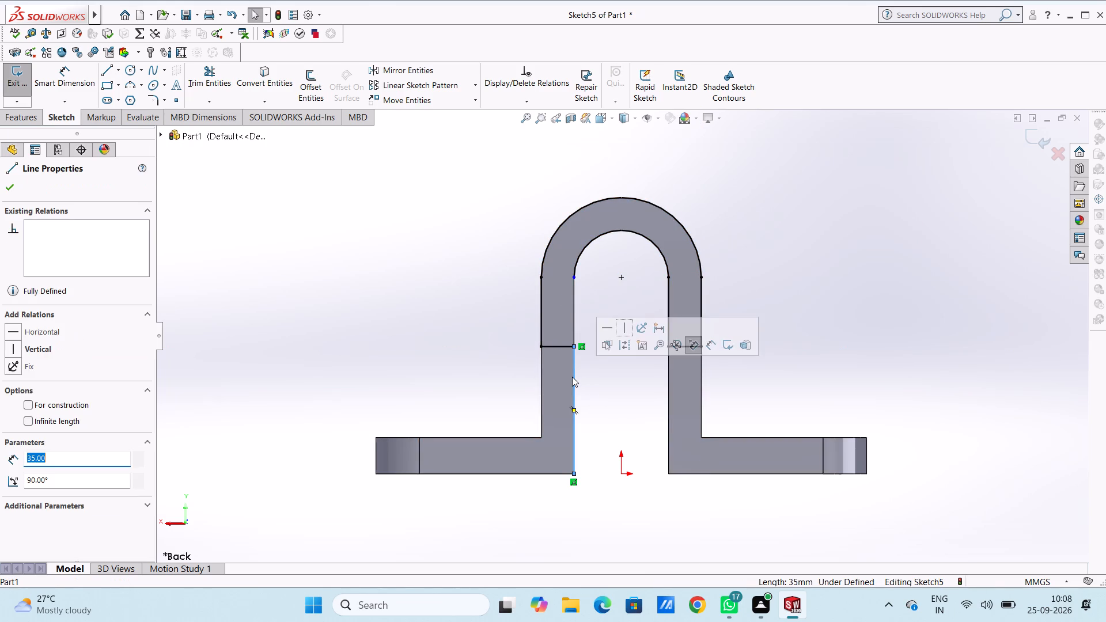
key("Delete")
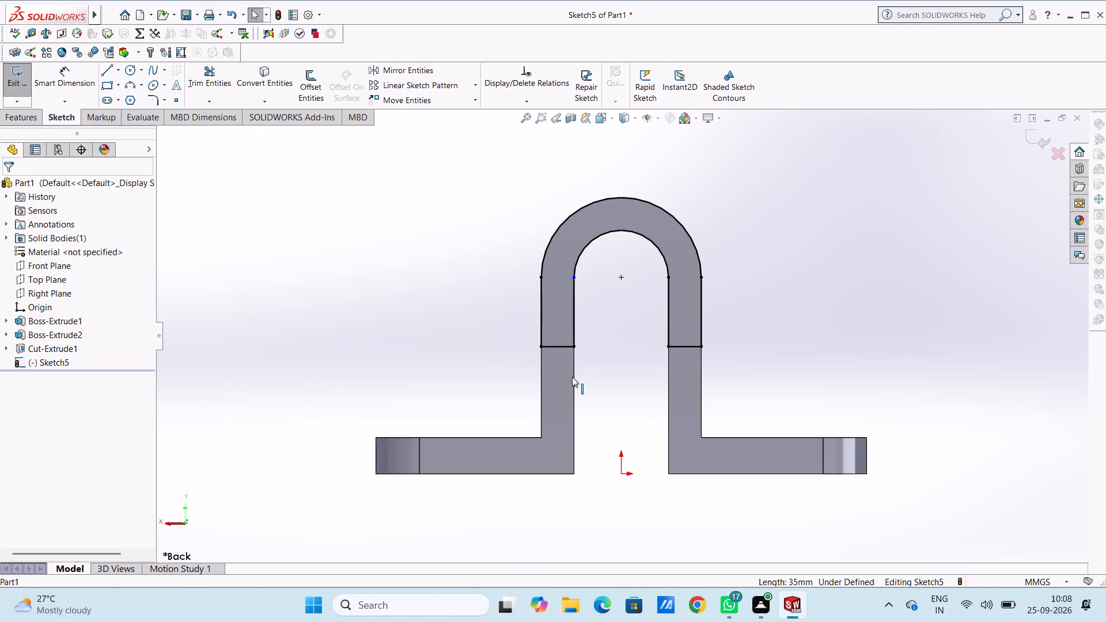
Extrude-cut the back-face arch profile to a blind depth of 10 mm.
middle_click_drag(464, 290, 505, 312)
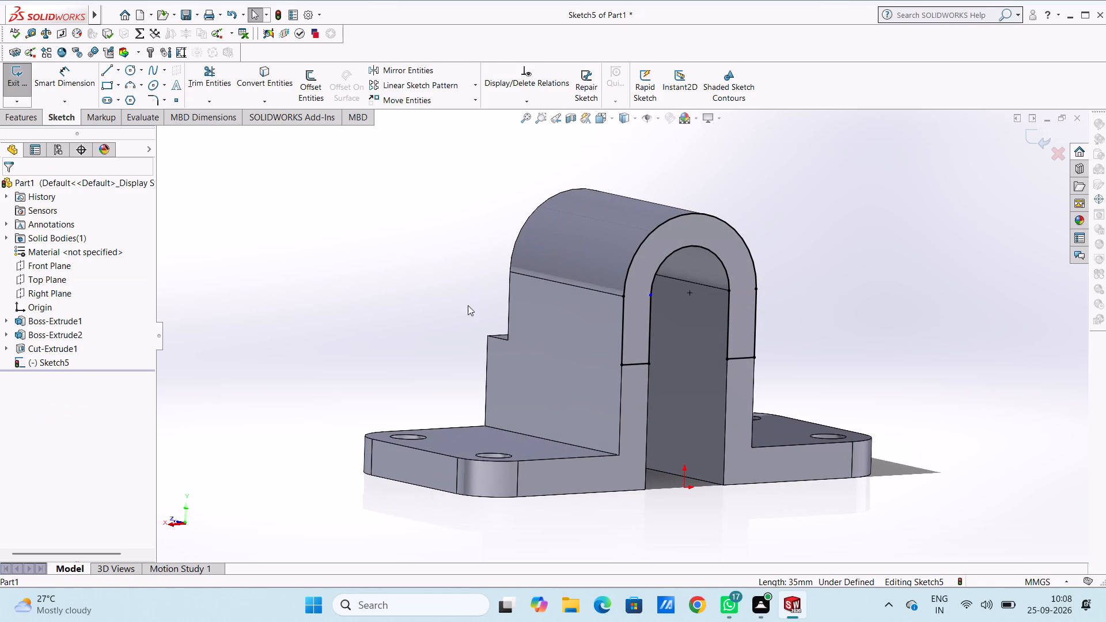
left_click(14, 121)
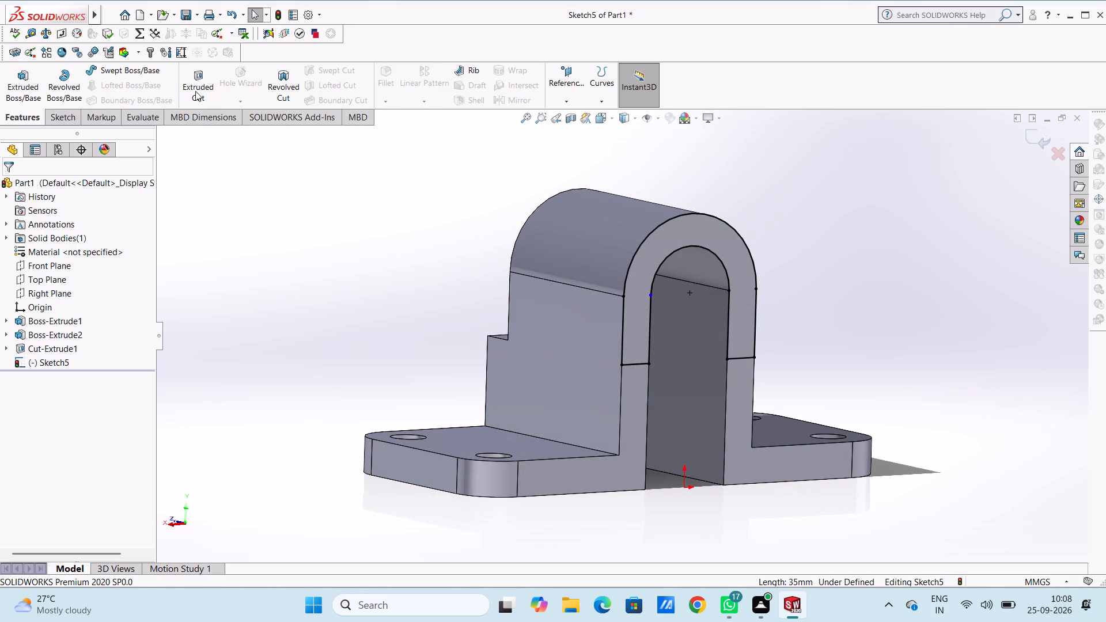
left_click(195, 88)
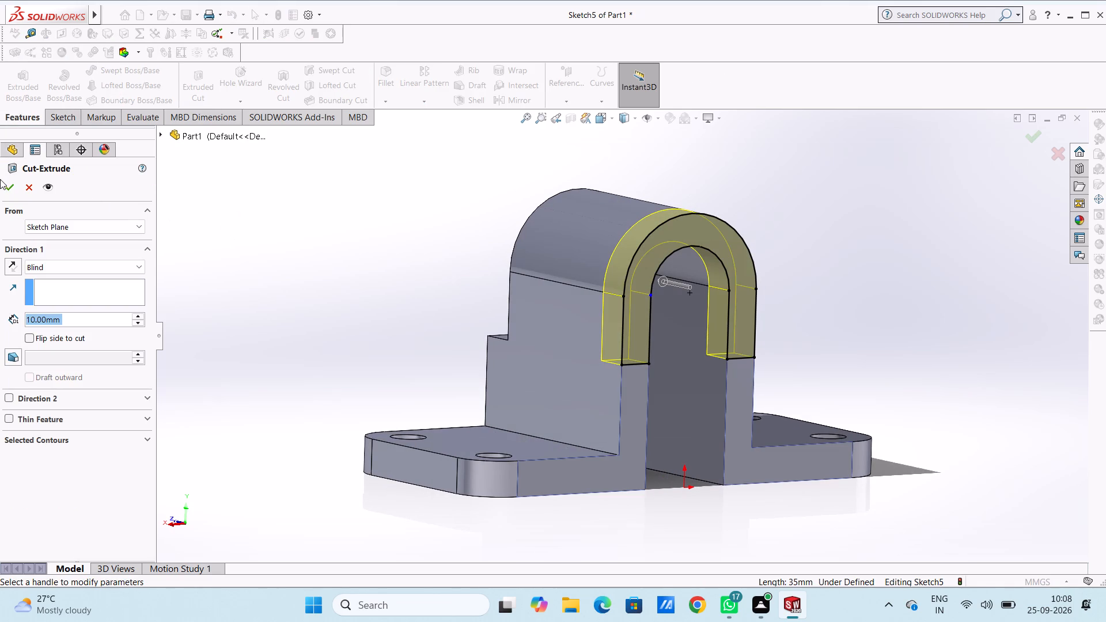
left_click(6, 184)
left_click(291, 261)
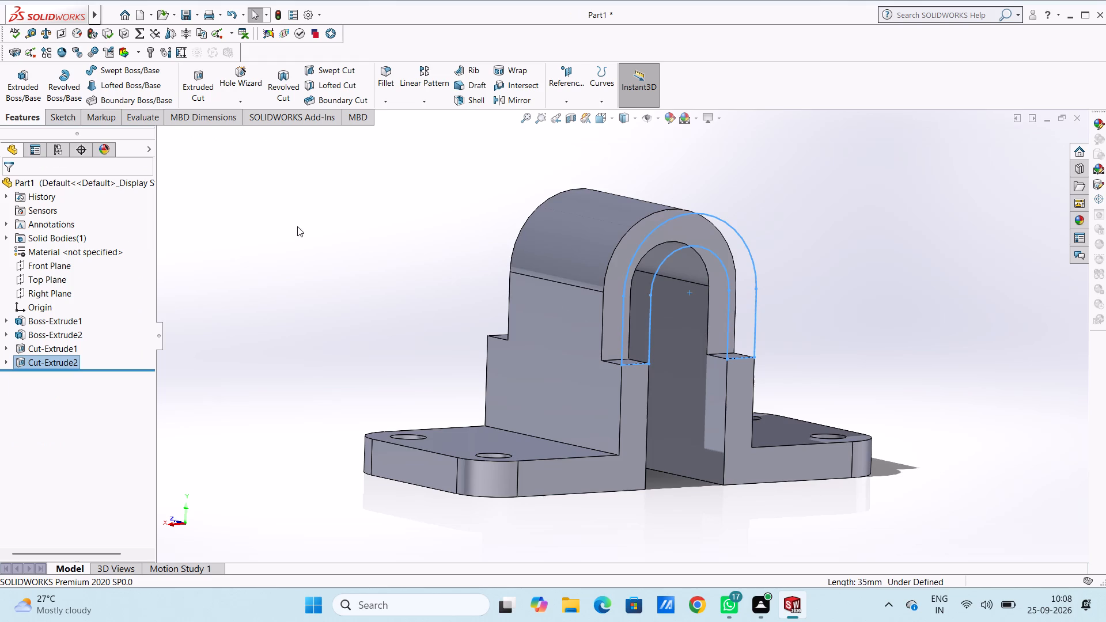
Start a new sketch on the inverted-U's flat outer side face, using the Left view.
middle_click_drag(300, 226, 347, 250)
middle_click_drag(369, 300, 323, 277)
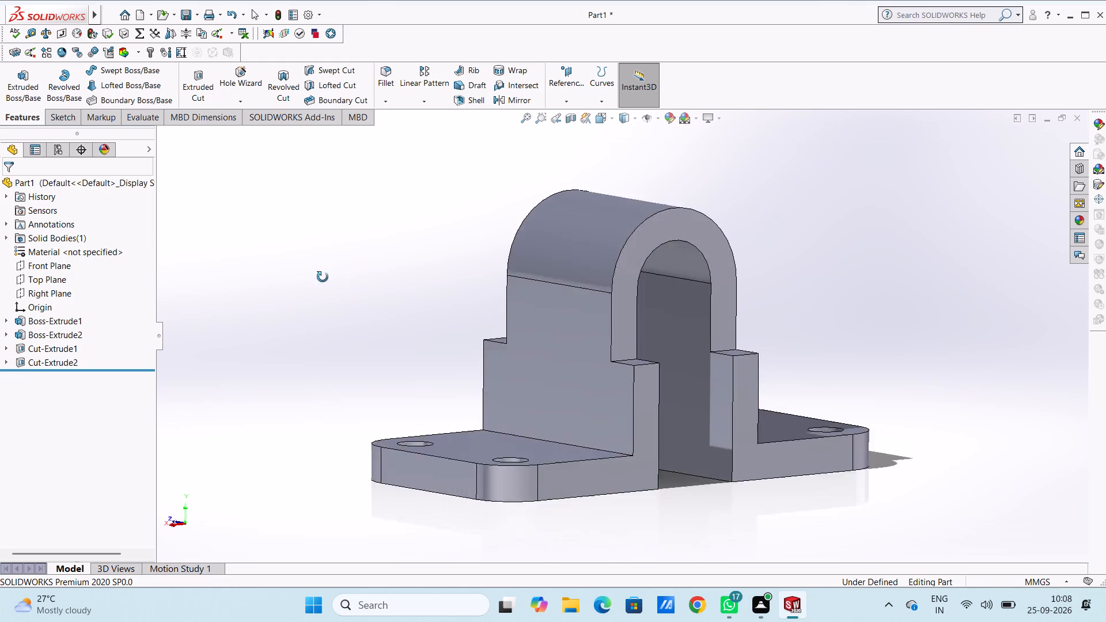
middle_click_drag(323, 277, 348, 272)
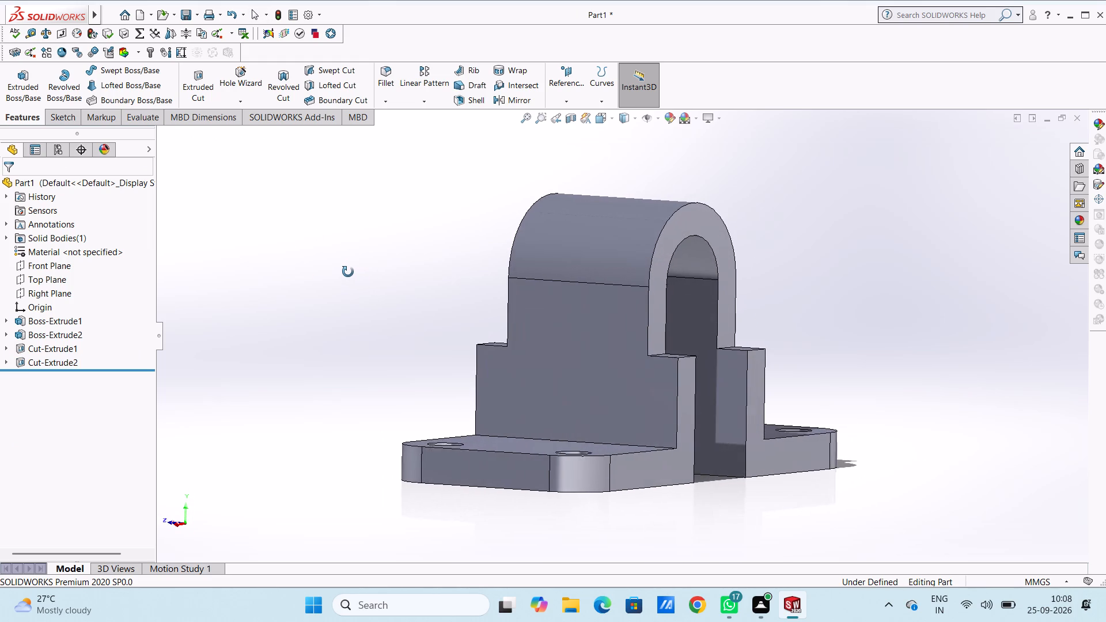
middle_click_drag(348, 272, 373, 295)
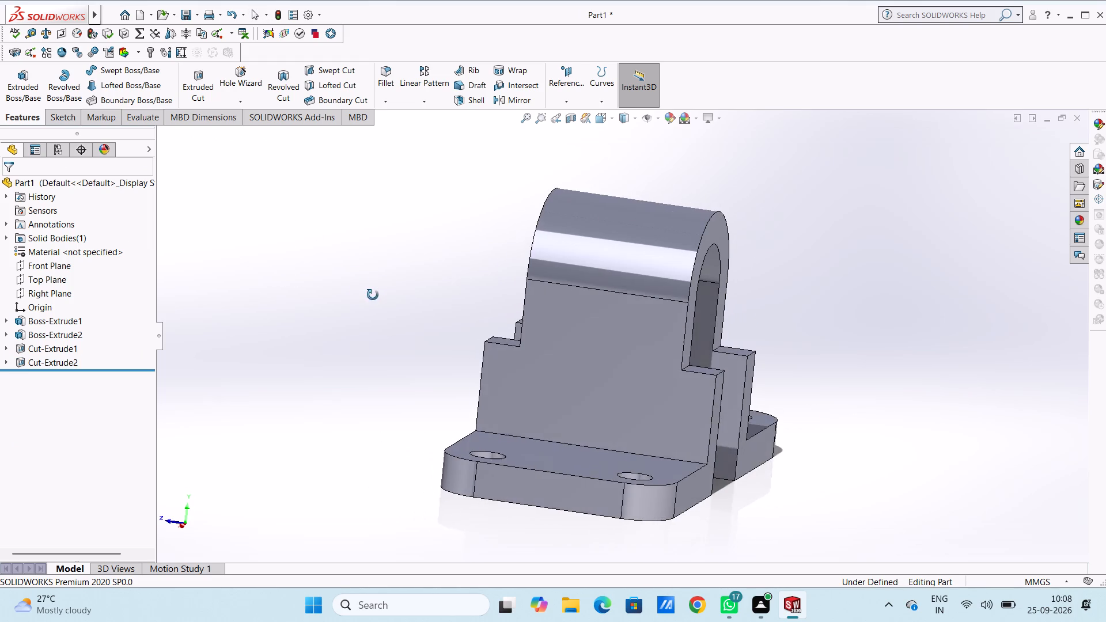
middle_click_drag(373, 295, 373, 295)
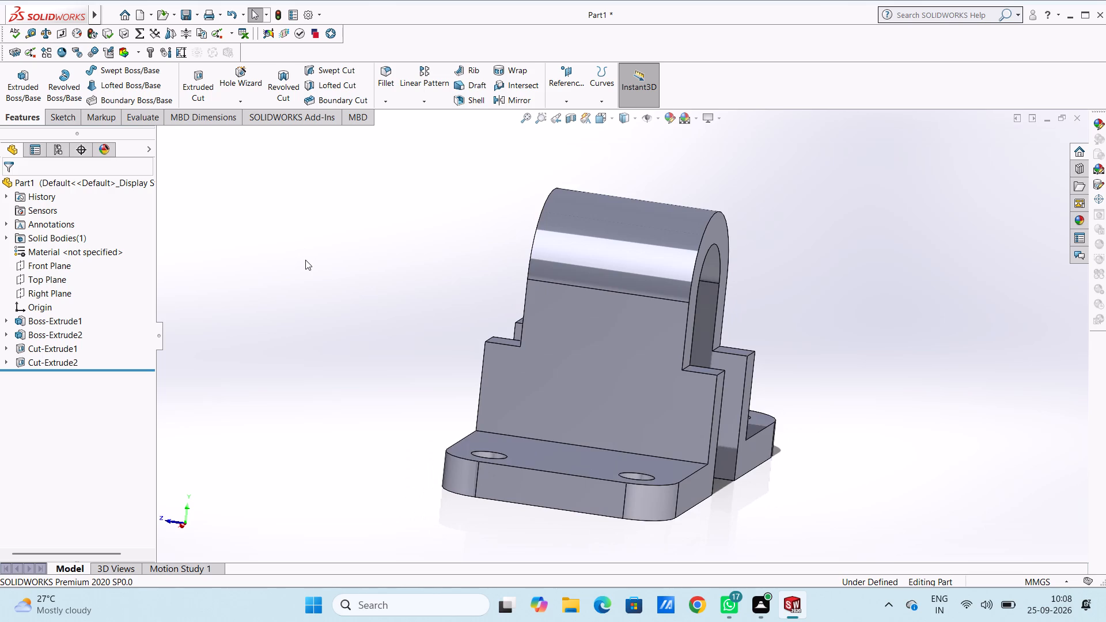
key("ctrl+1")
key("ctrl+3")
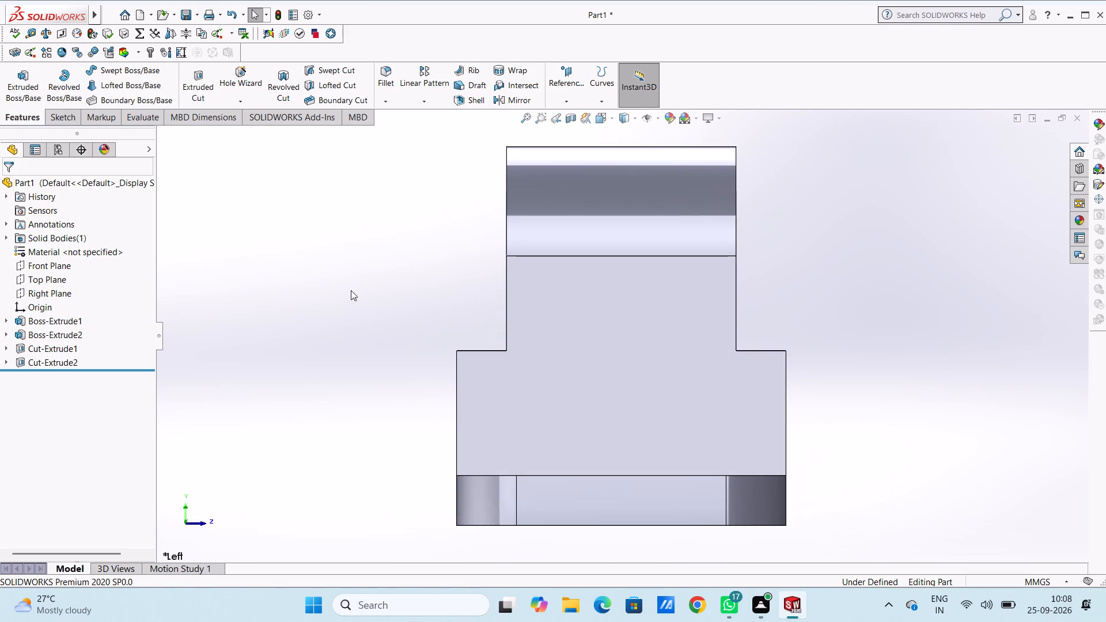
left_click(628, 377)
left_click_drag(680, 342, 654, 353)
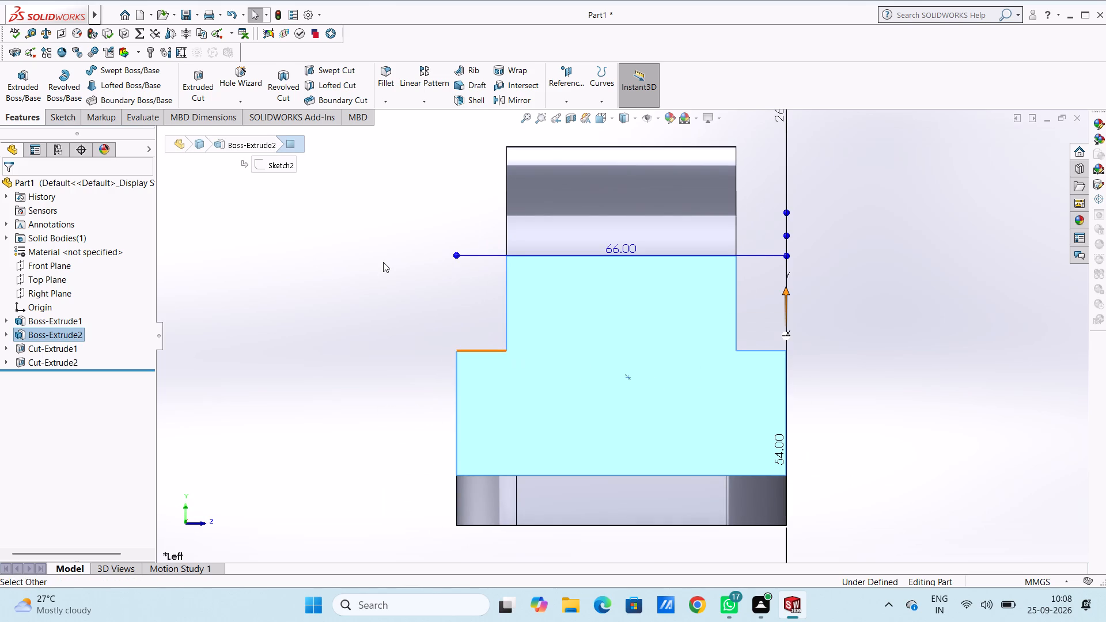
left_click(383, 262)
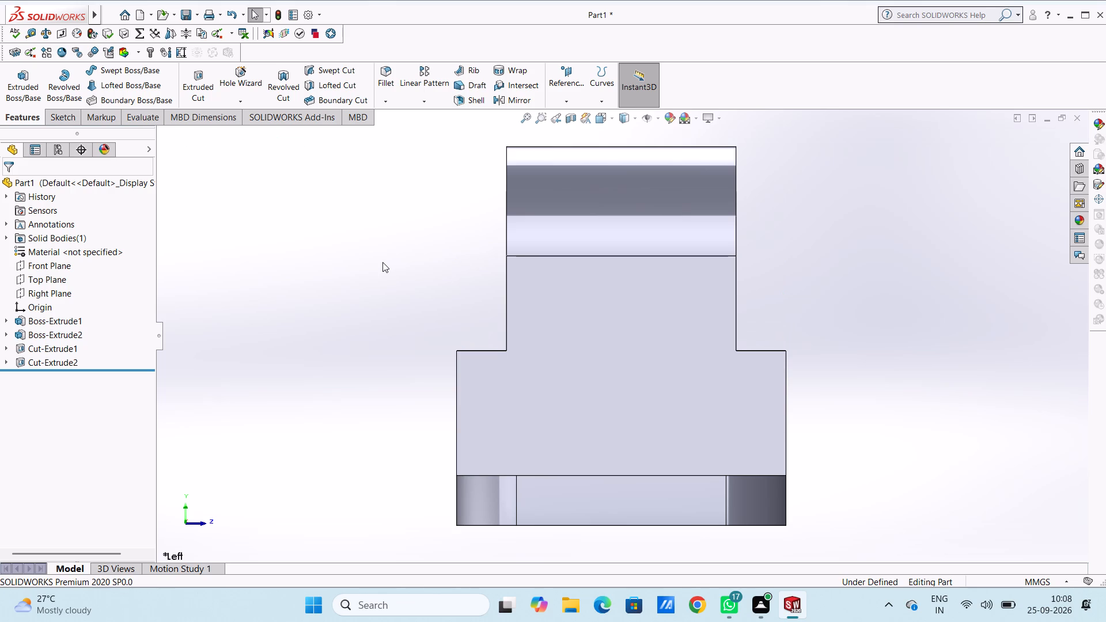
left_click(567, 333)
left_click(622, 302)
left_click(436, 304)
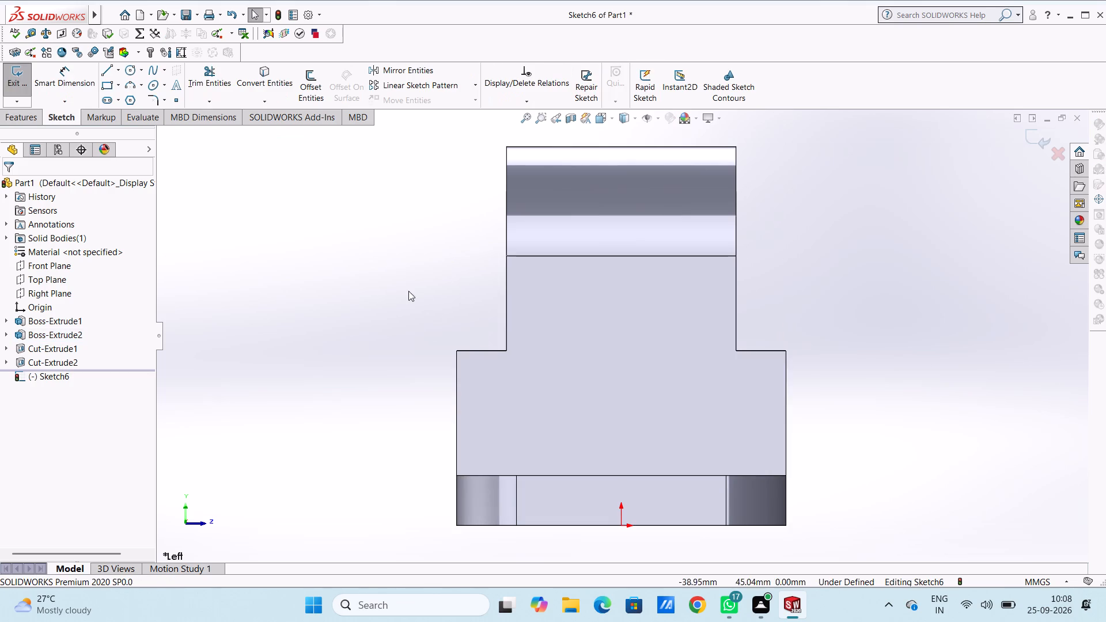
Sketch two concentric circles of 15 mm and 8 mm radius on the side face's vertical centreline, centred about 33 mm above the base's bottom.
left_click(127, 65)
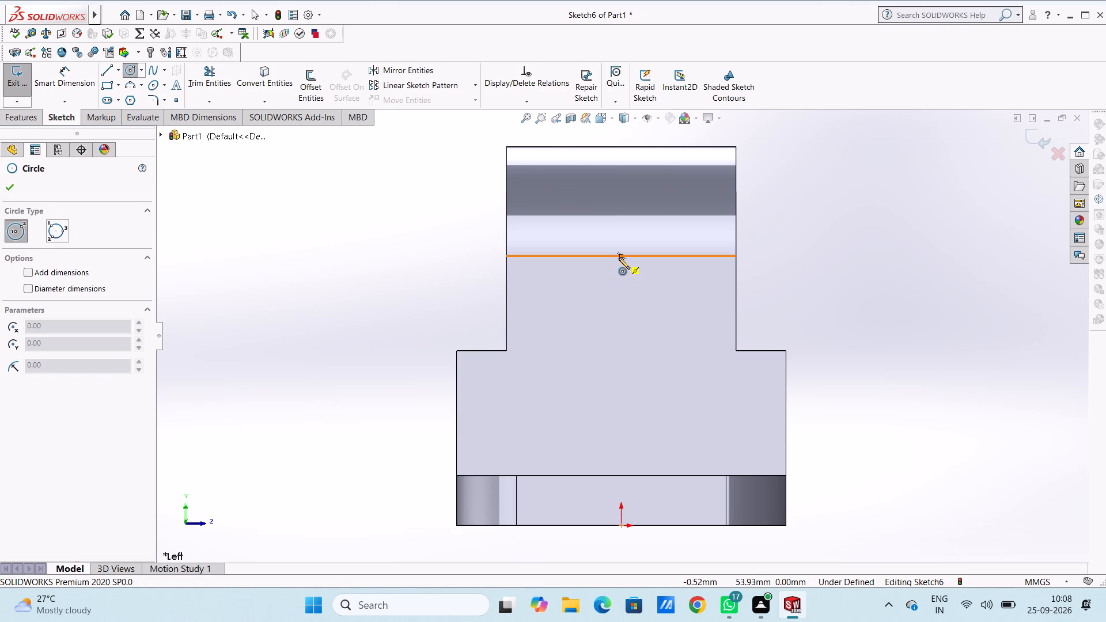
left_click(622, 363)
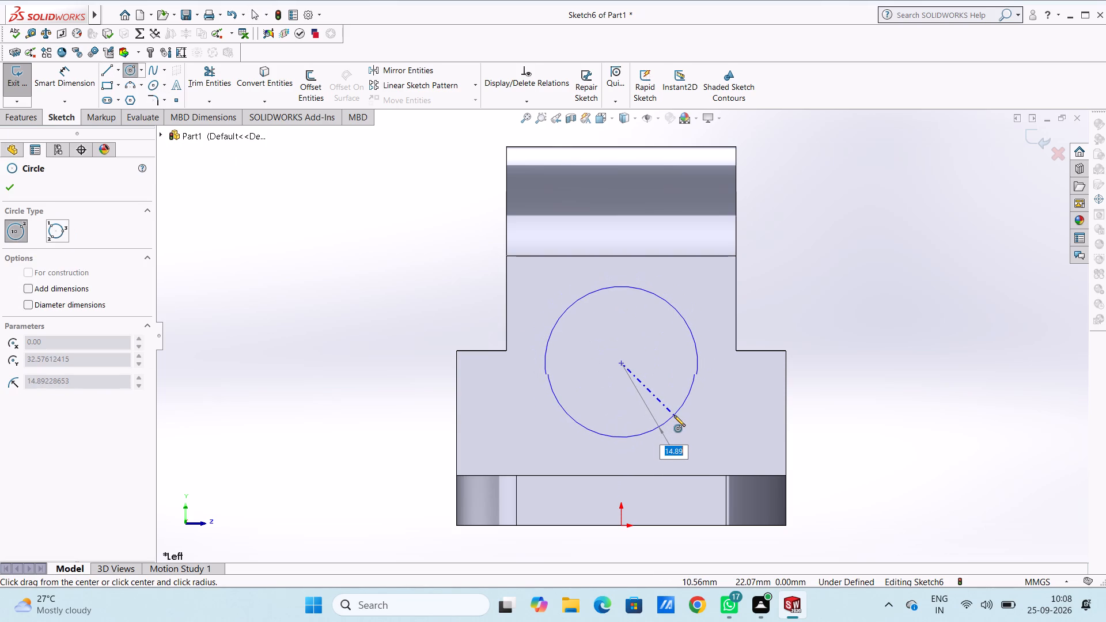
type("15")
key("Return")
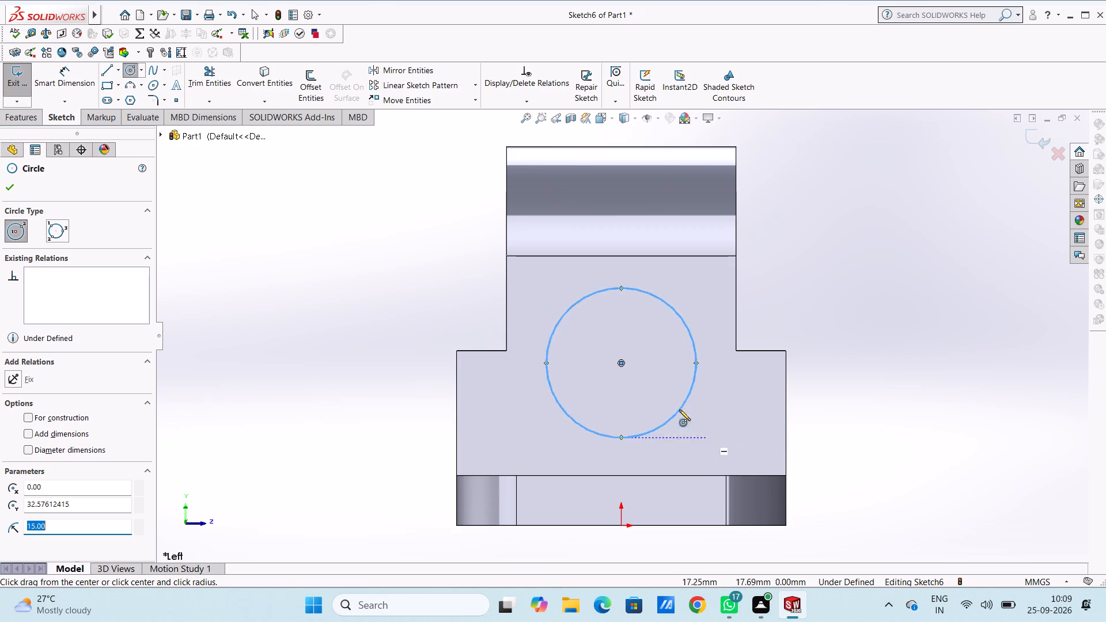
left_click(620, 362)
key("8")
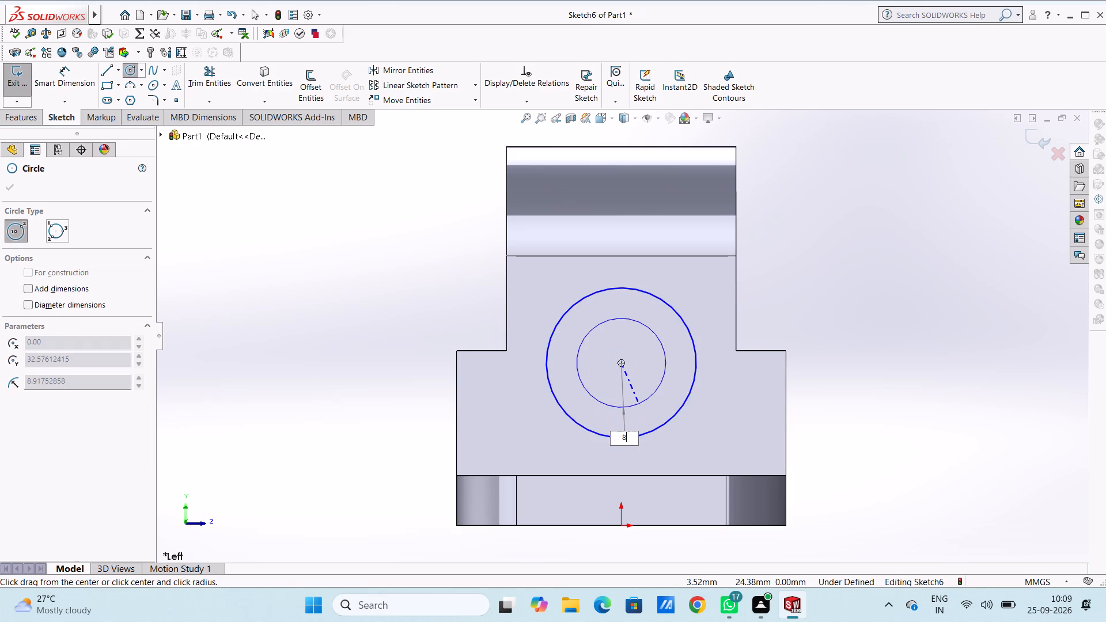
key("Return")
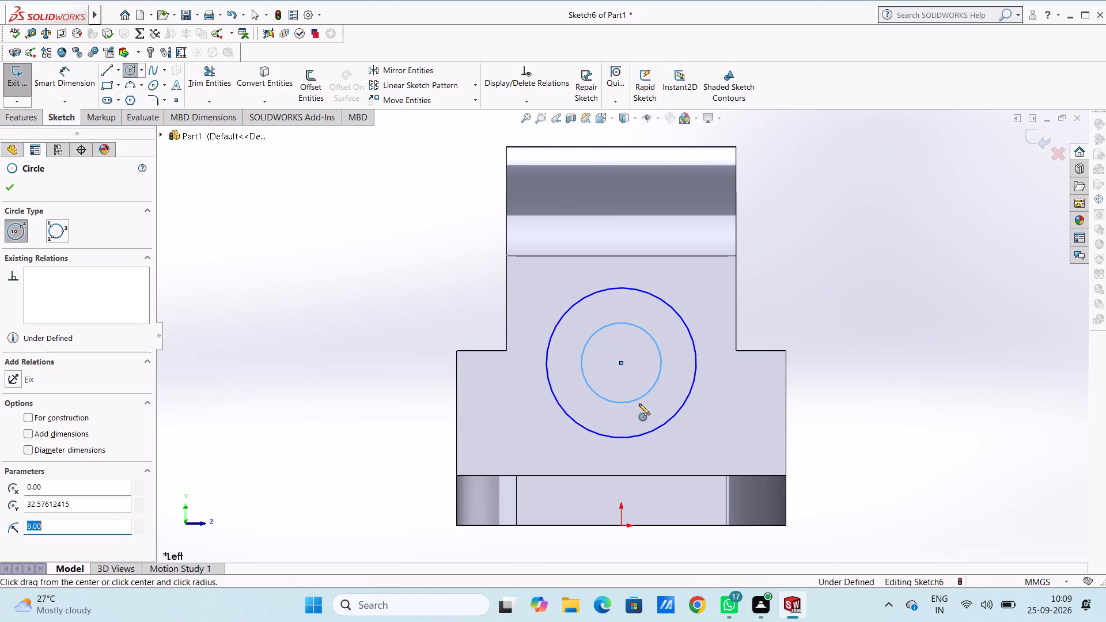
key("Escape")
key("Escape")
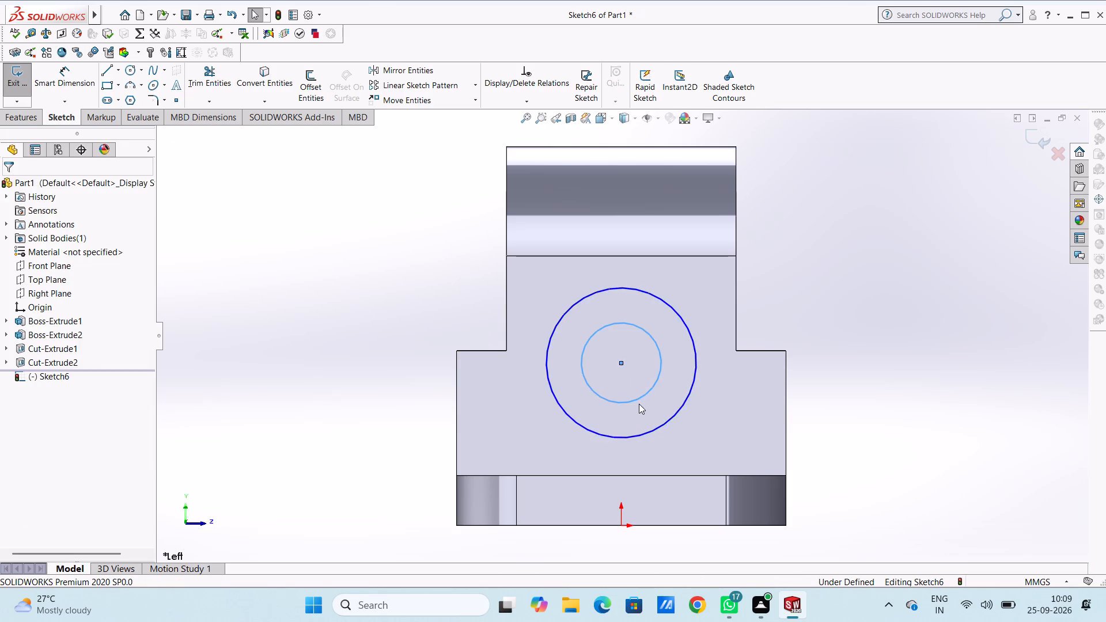
Dimension the outer circle's diameter as 30 mm and the inner circle's diameter as 16 mm.
left_click(56, 71)
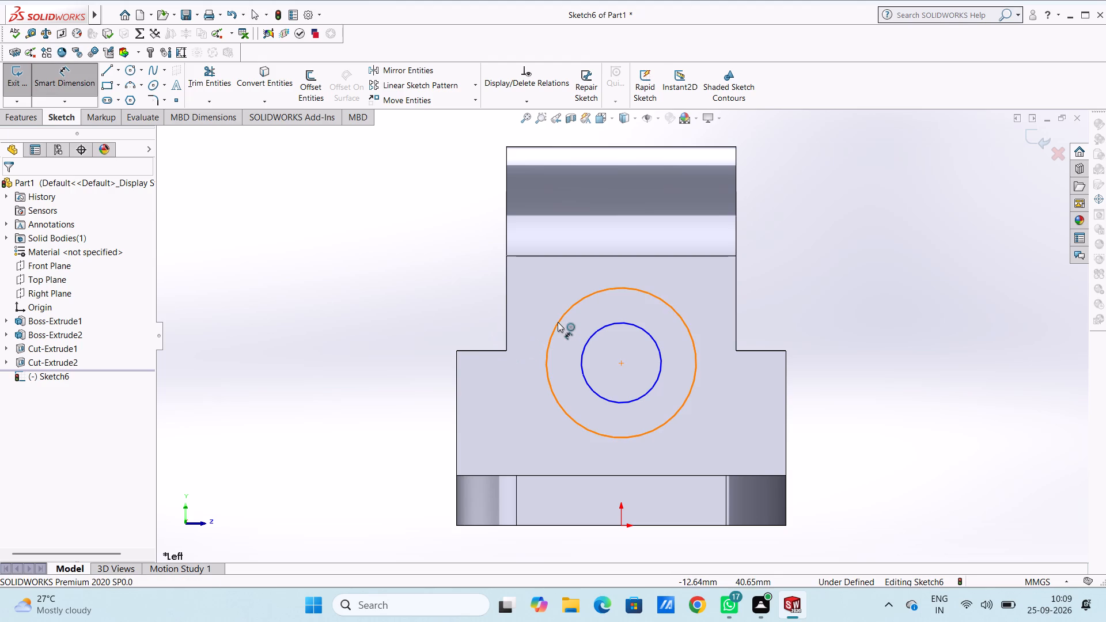
left_click(558, 322)
left_click(408, 239)
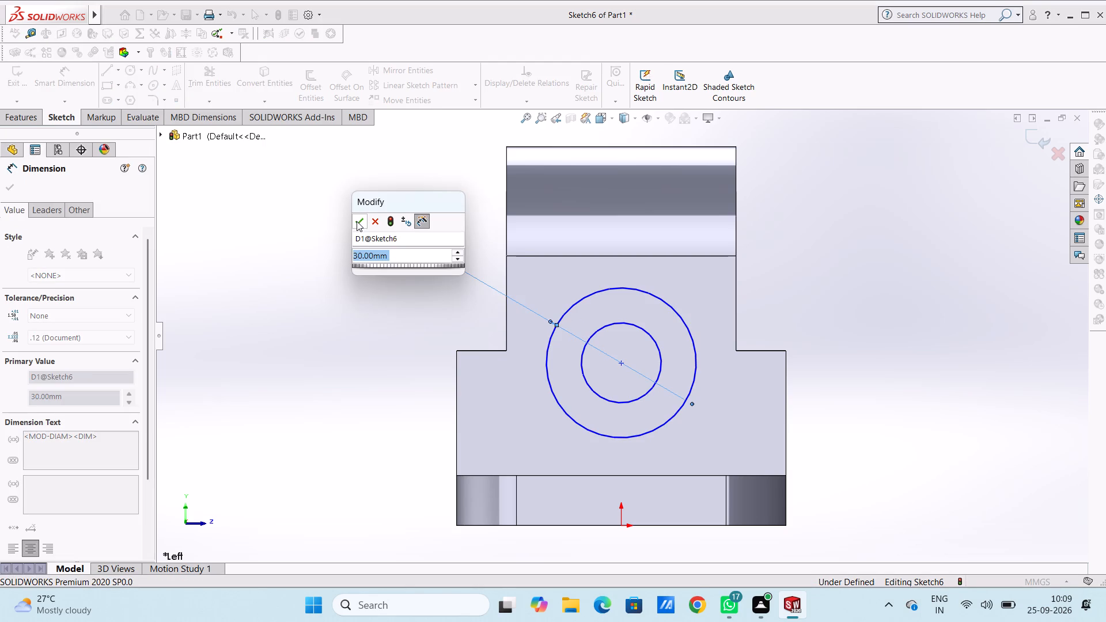
left_click(357, 221)
left_click(298, 209)
left_click_drag(641, 326, 662, 313)
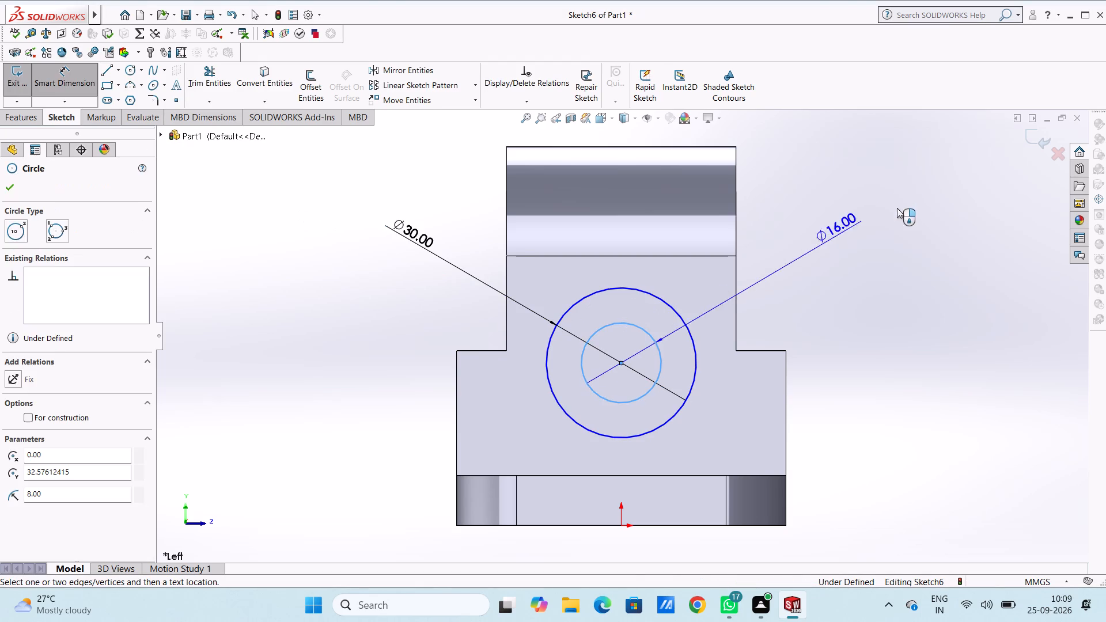
left_click(941, 203)
left_click(895, 184)
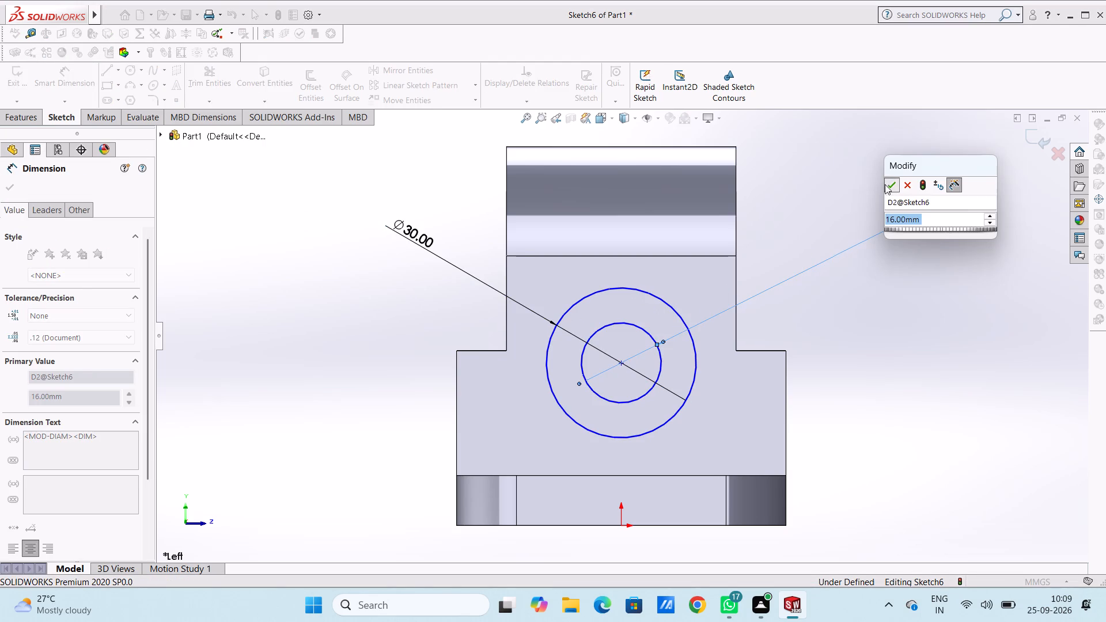
left_click(860, 175)
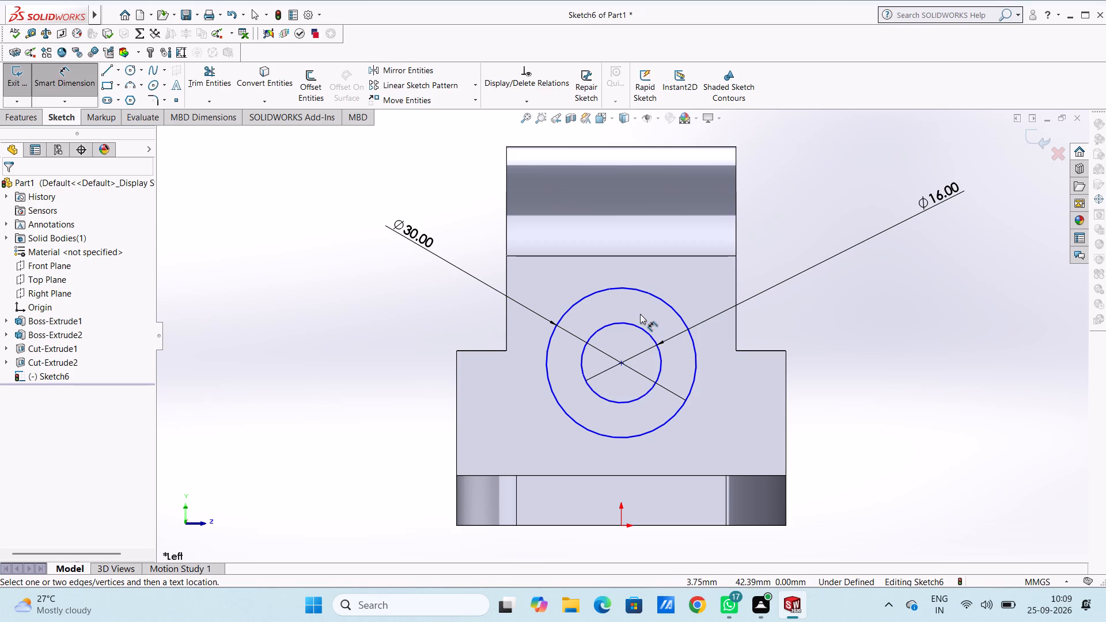
Dimension the concentric circles' centre 35 mm above the base's bottom edge and 23 mm from the upper section's front vertical edge.
left_click(620, 361)
left_click(657, 525)
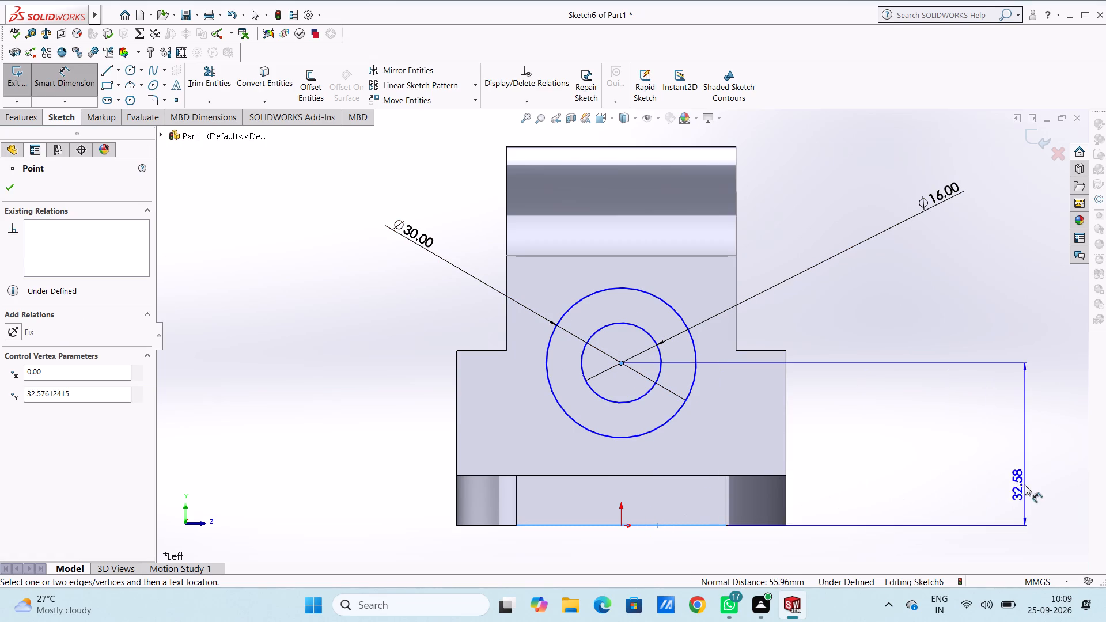
left_click(1006, 468)
type("35")
key("Return")
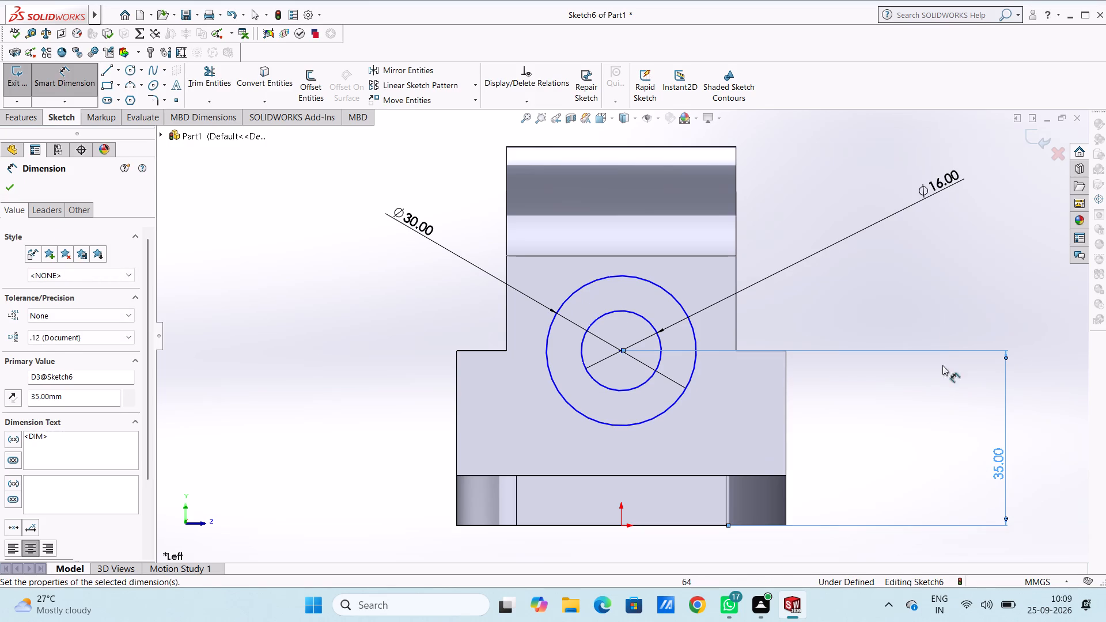
left_click(940, 318)
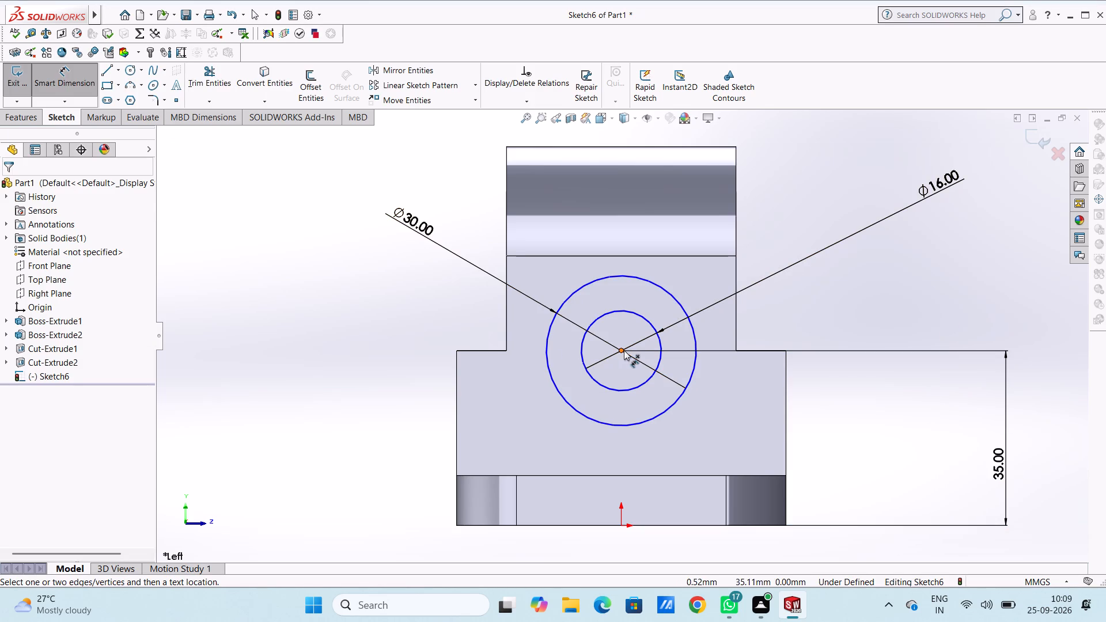
left_click(624, 350)
left_click_drag(735, 328, 734, 323)
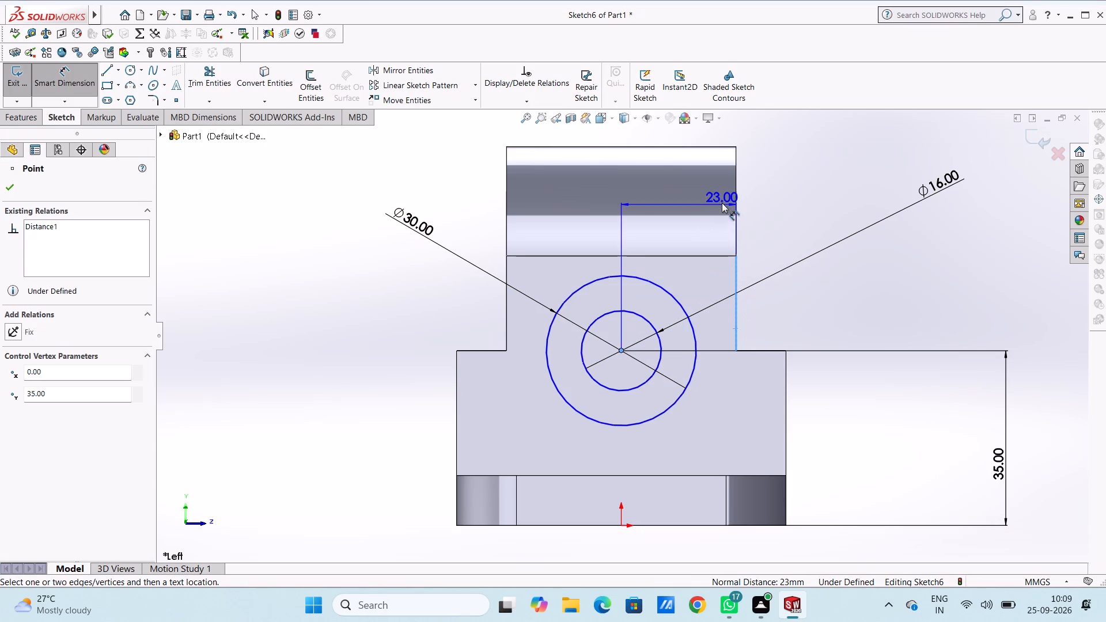
left_click(722, 201)
left_click(672, 184)
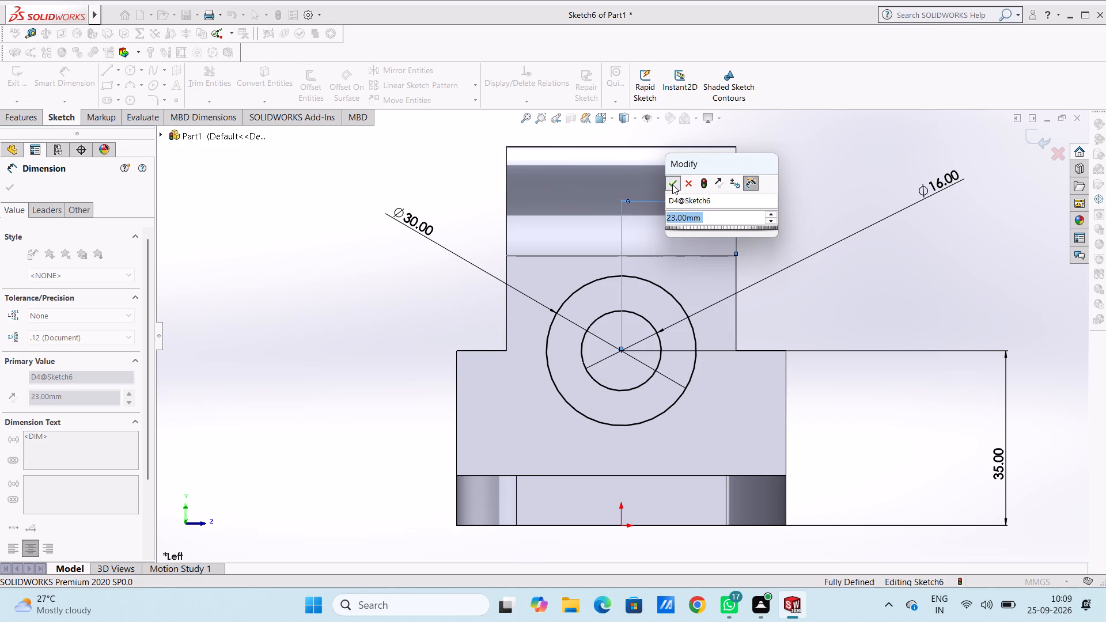
left_click(320, 207)
Boss-extrude the ring between the two circles inward across the arch, with reversed direction, blind depth 44 mm and merged result.
middle_click_drag(435, 173, 425, 192)
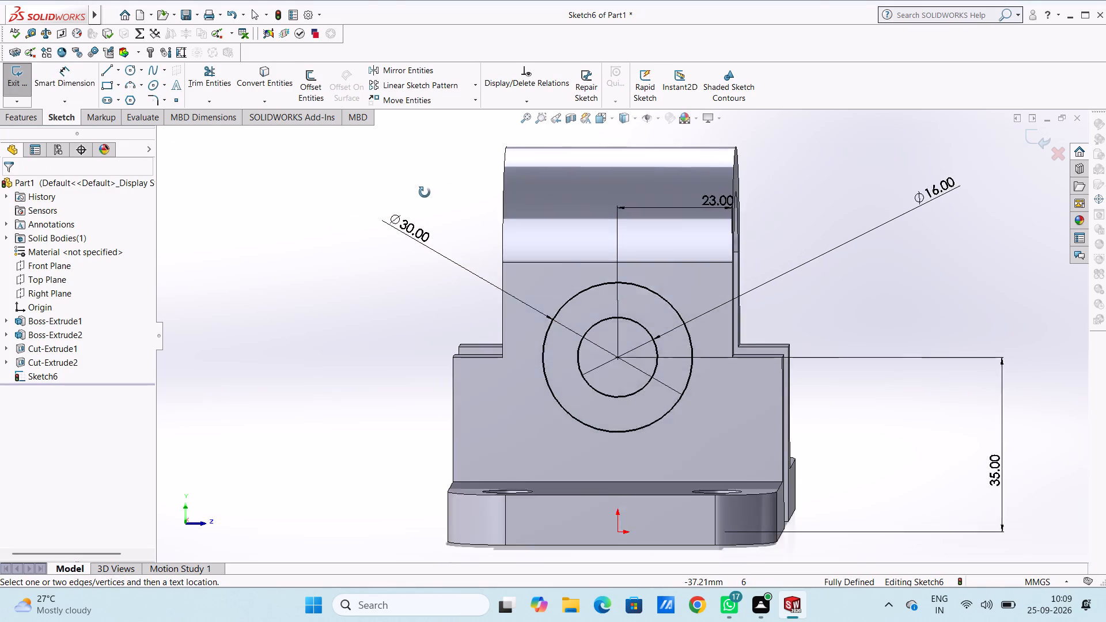
middle_click_drag(425, 192, 408, 208)
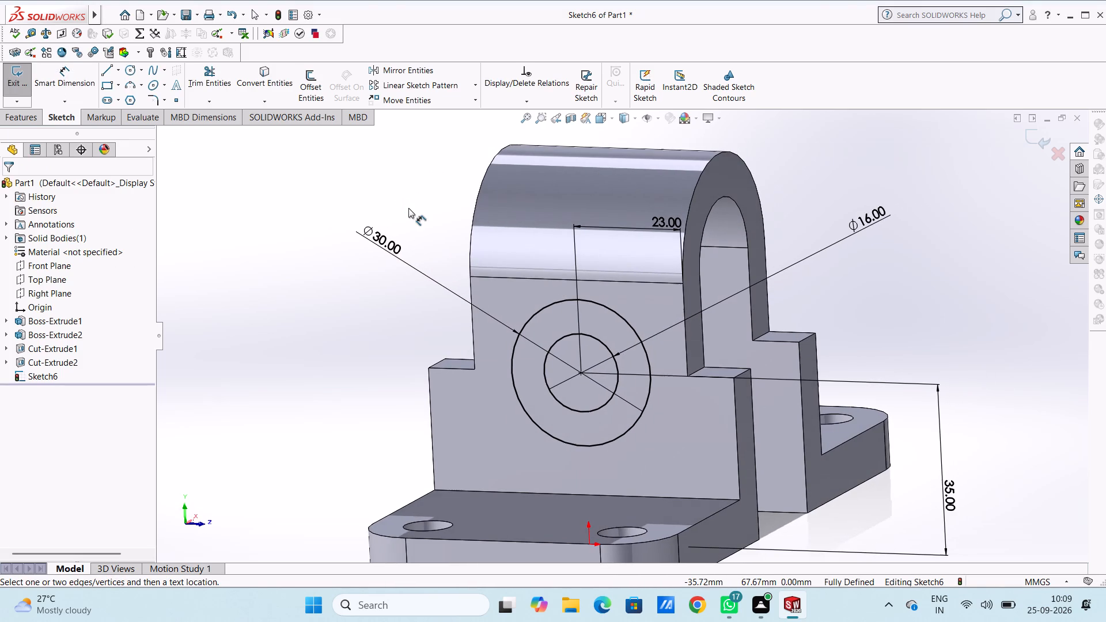
left_click(25, 115)
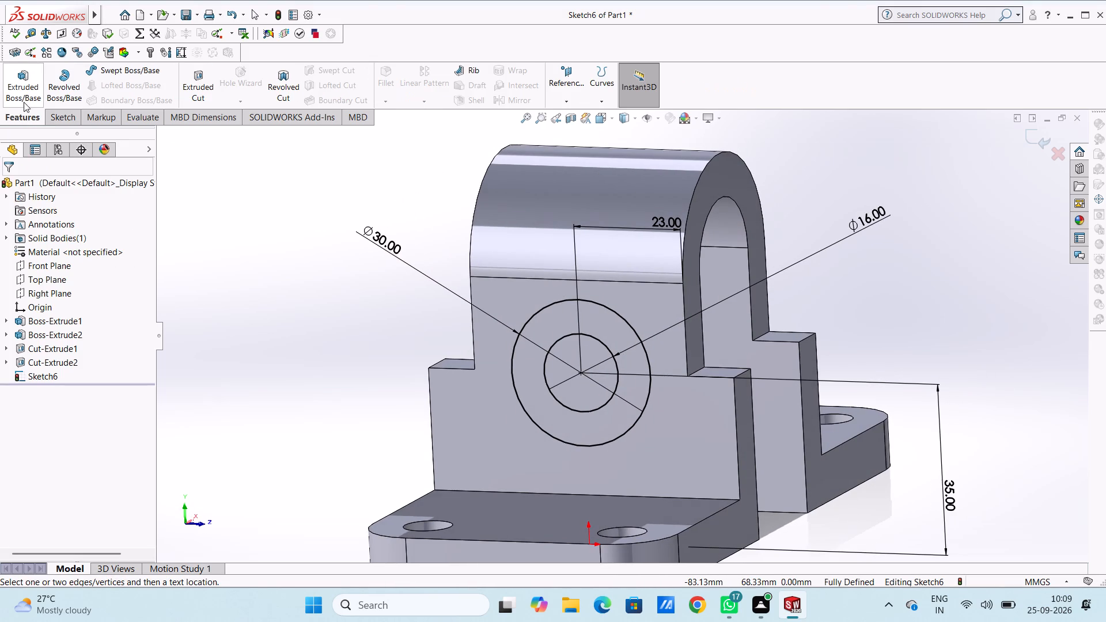
left_click(24, 84)
middle_click_drag(308, 221, 274, 245)
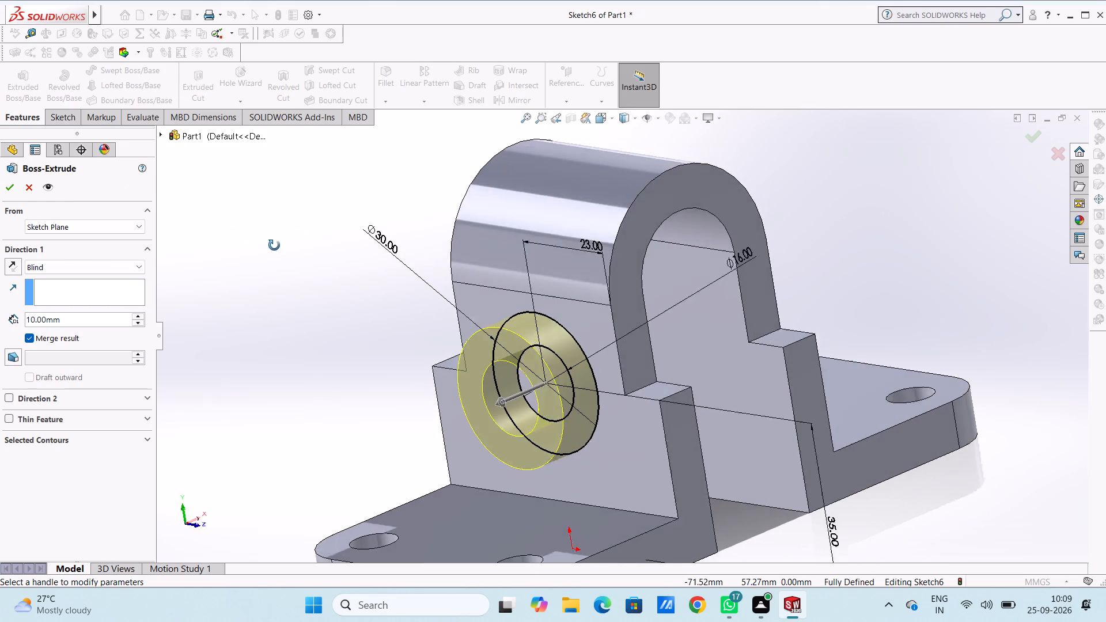
middle_click_drag(274, 245, 257, 263)
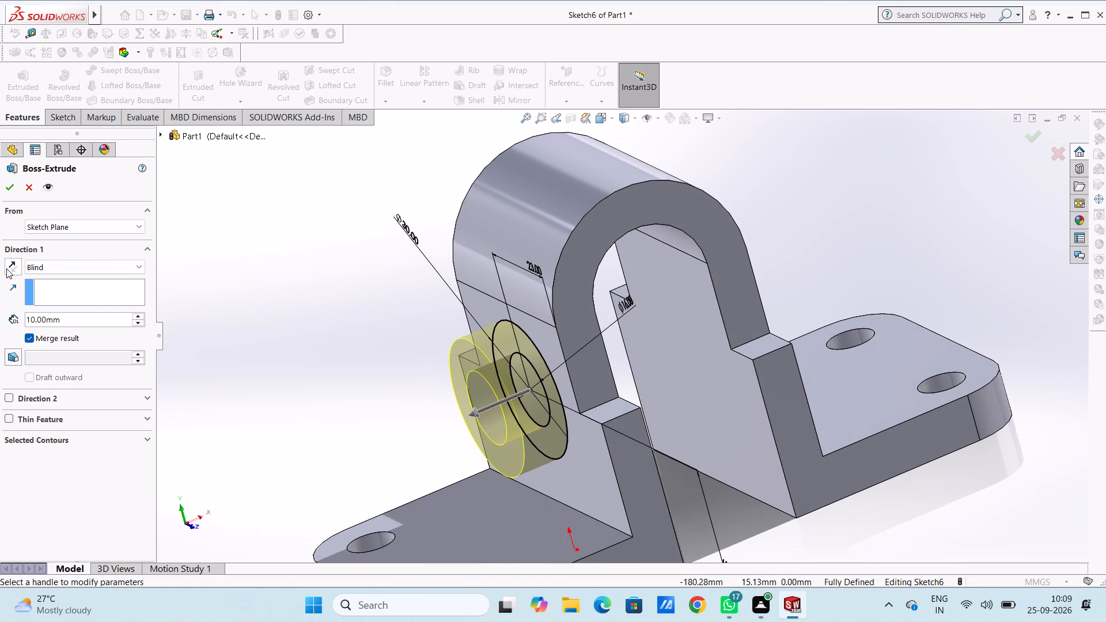
left_click(13, 264)
left_click(87, 318)
left_click(88, 319)
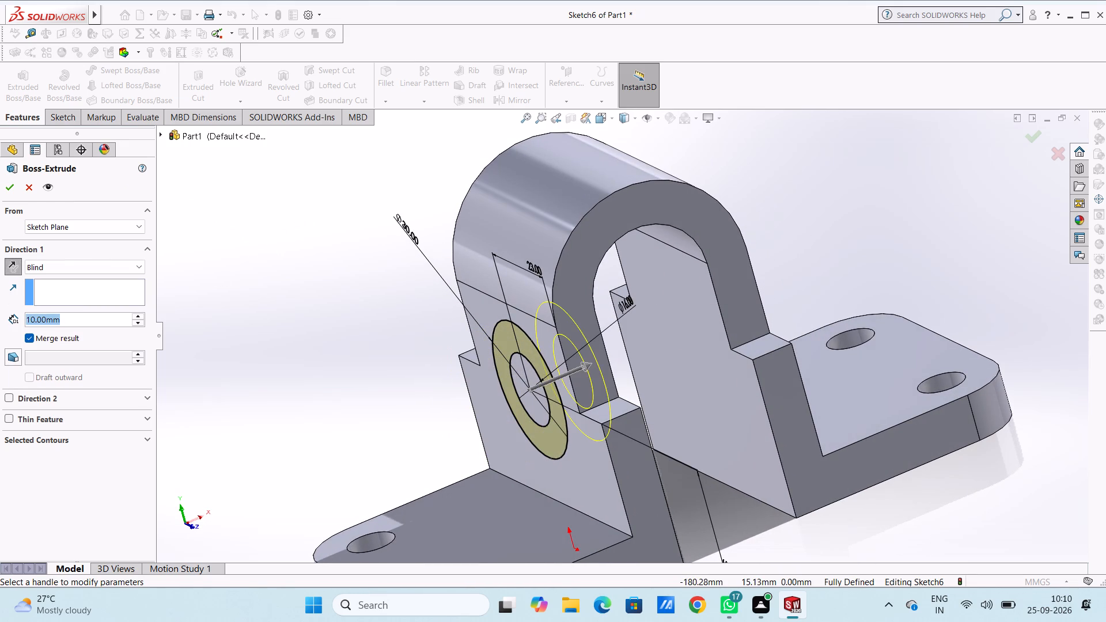
type("44")
key("Return")
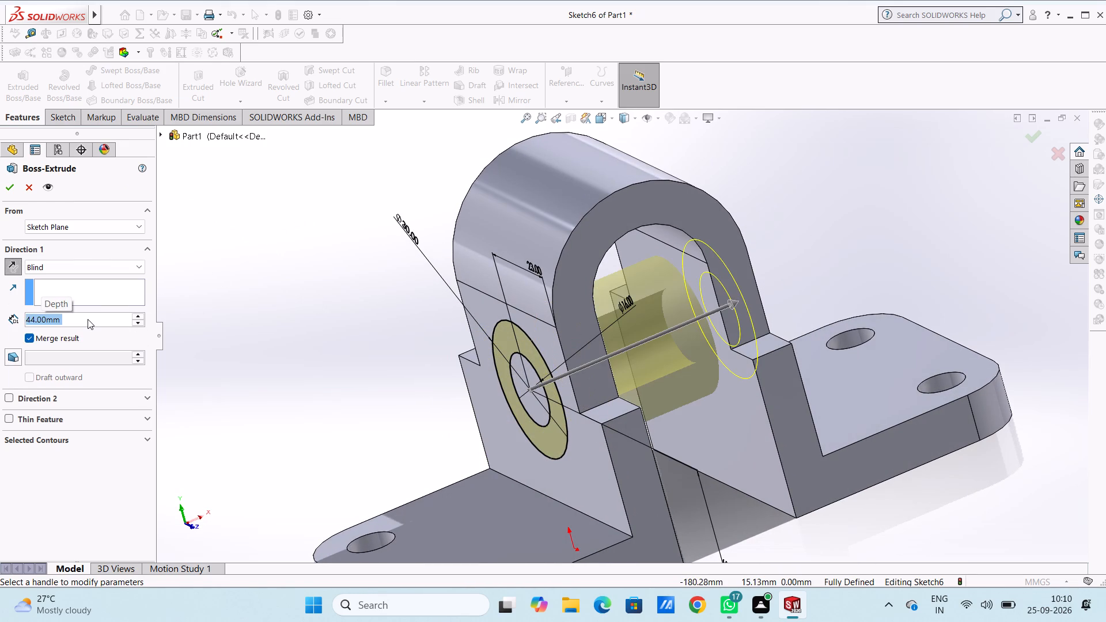
middle_click_drag(319, 269, 315, 270)
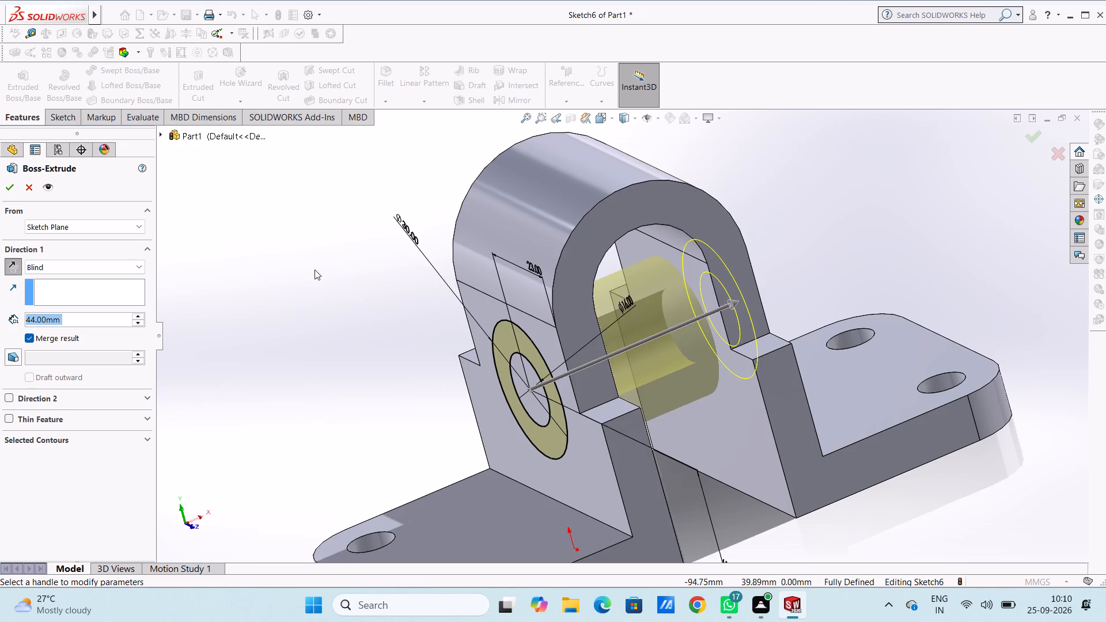
middle_click_drag(315, 270, 290, 279)
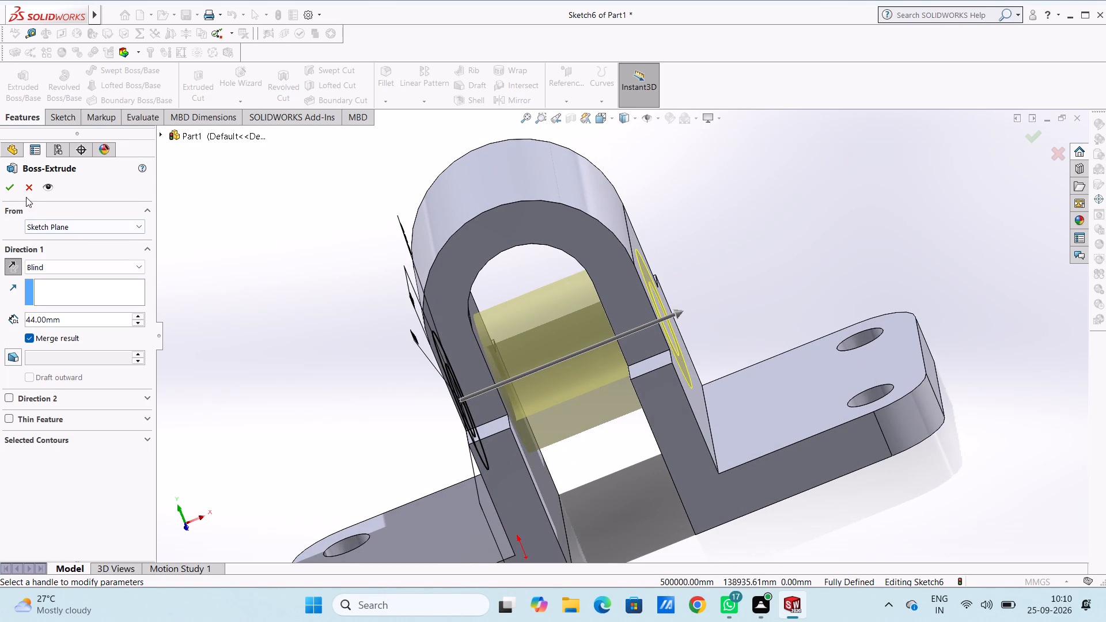
left_click(4, 189)
left_click(190, 274)
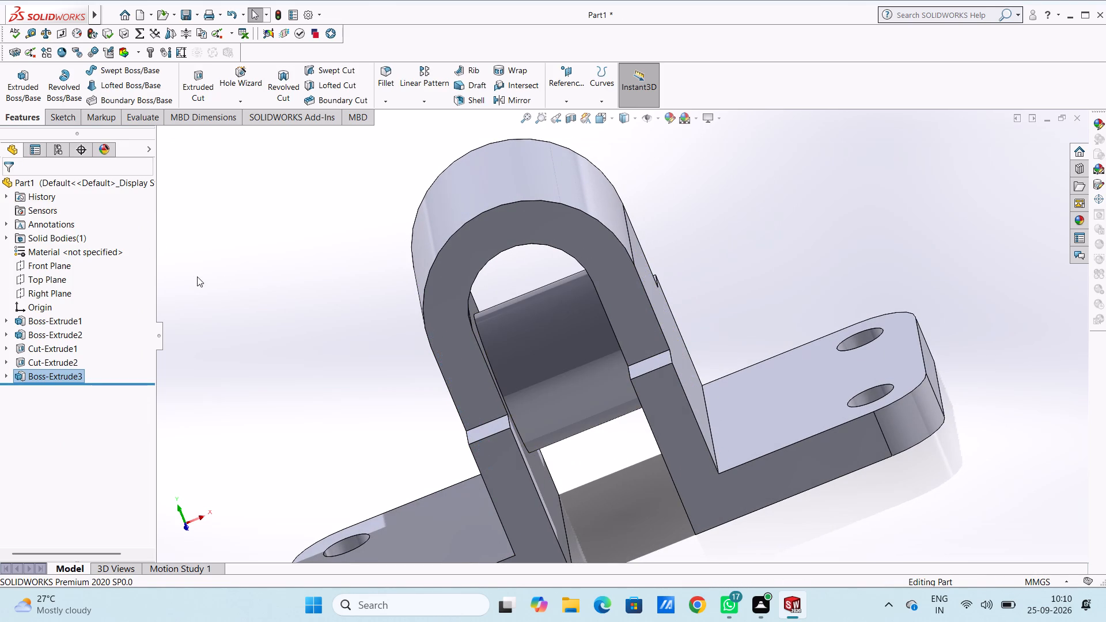
Start another sketch on the inverted-U's same flat outer side face, using the Left view.
middle_click_drag(201, 276, 293, 278)
scroll(291, 278, "down", 1)
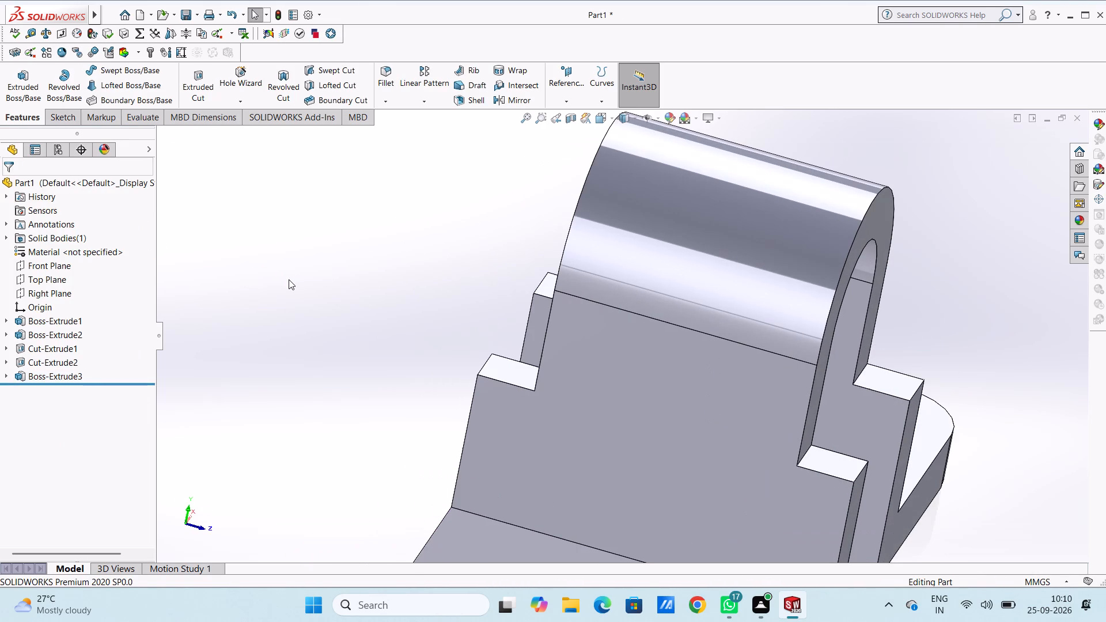
key("ctrl+3")
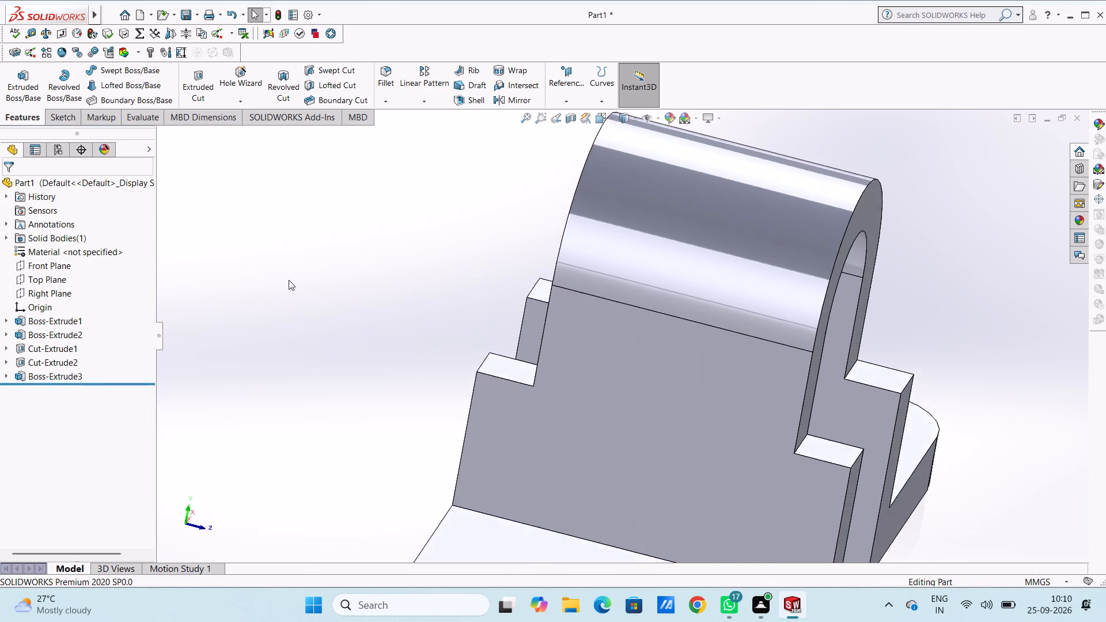
left_click(575, 325)
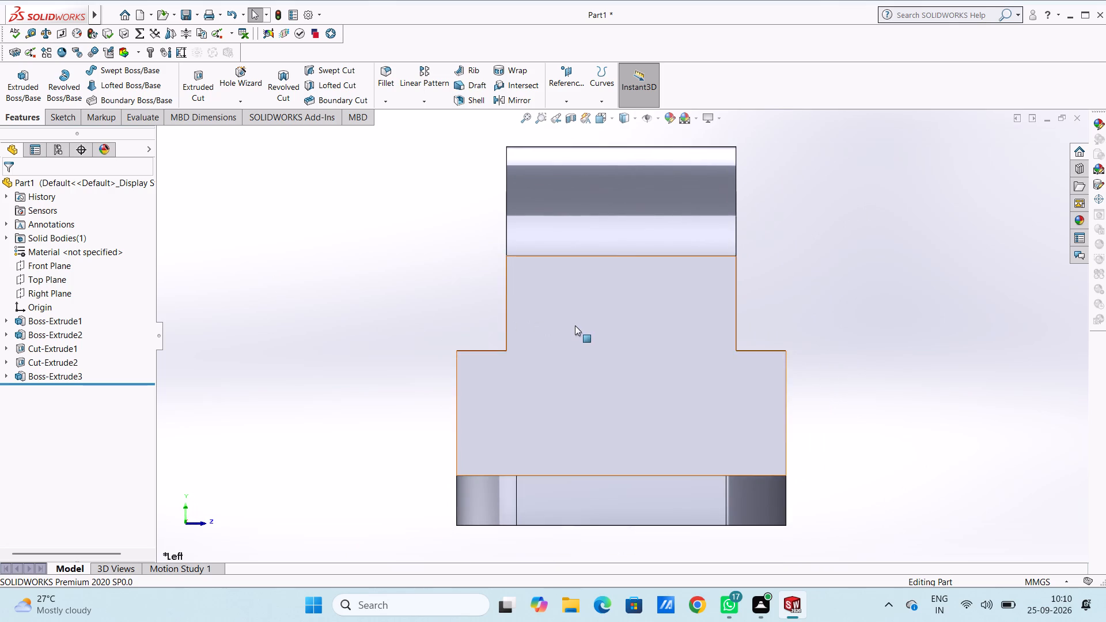
left_click(621, 294)
left_click(412, 306)
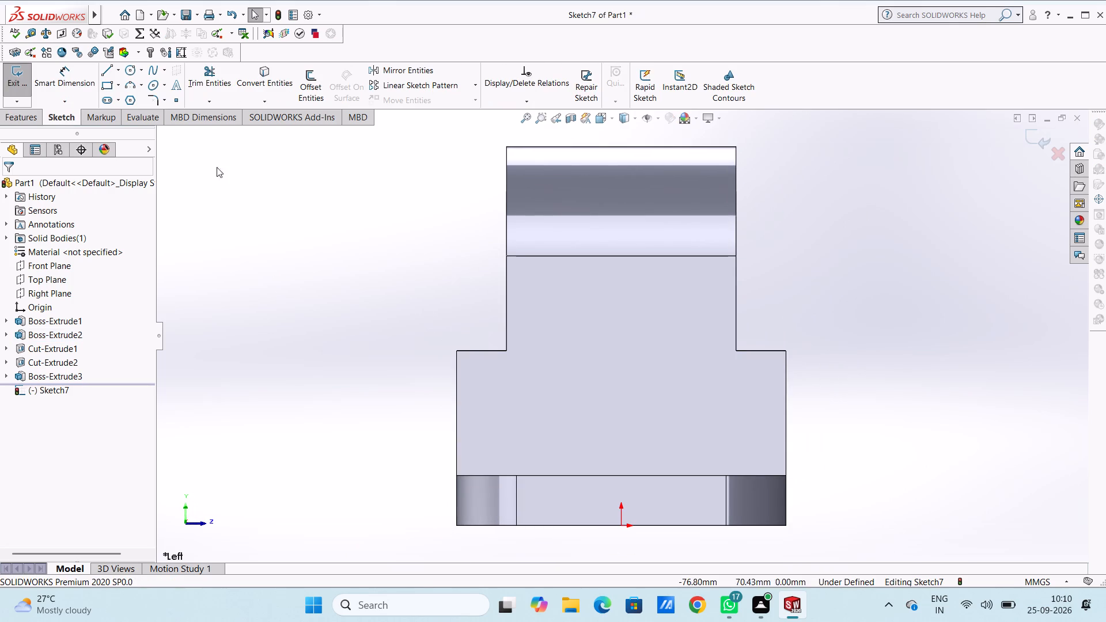
Sketch two concentric circles of 15 mm and 8 mm radius on the face's vertical centreline, centred level with the side shoulders.
left_click(128, 69)
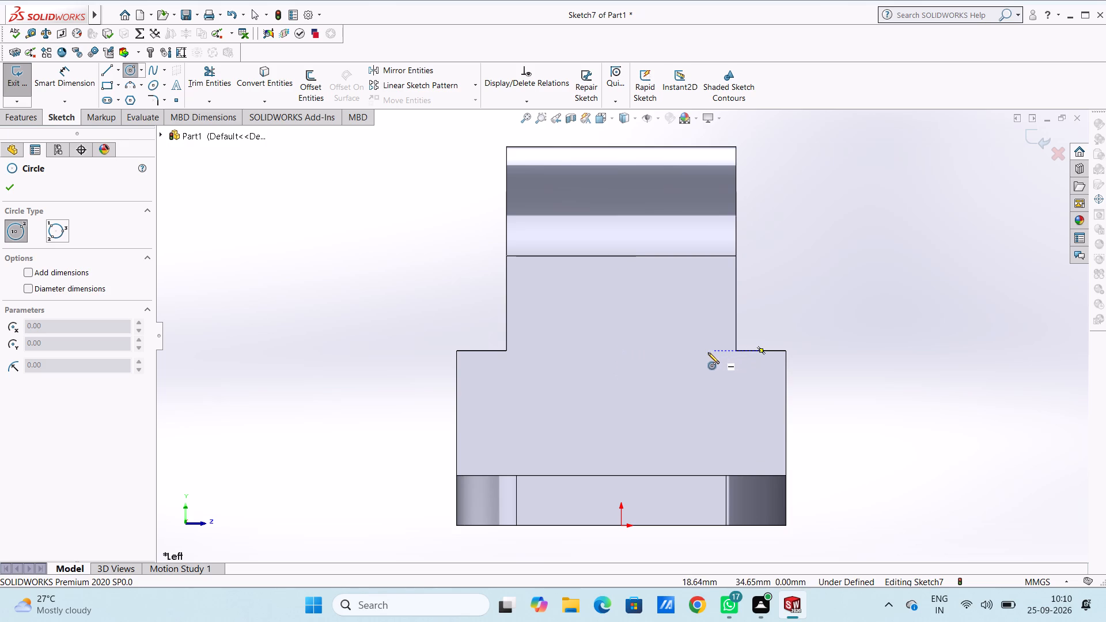
left_click(619, 352)
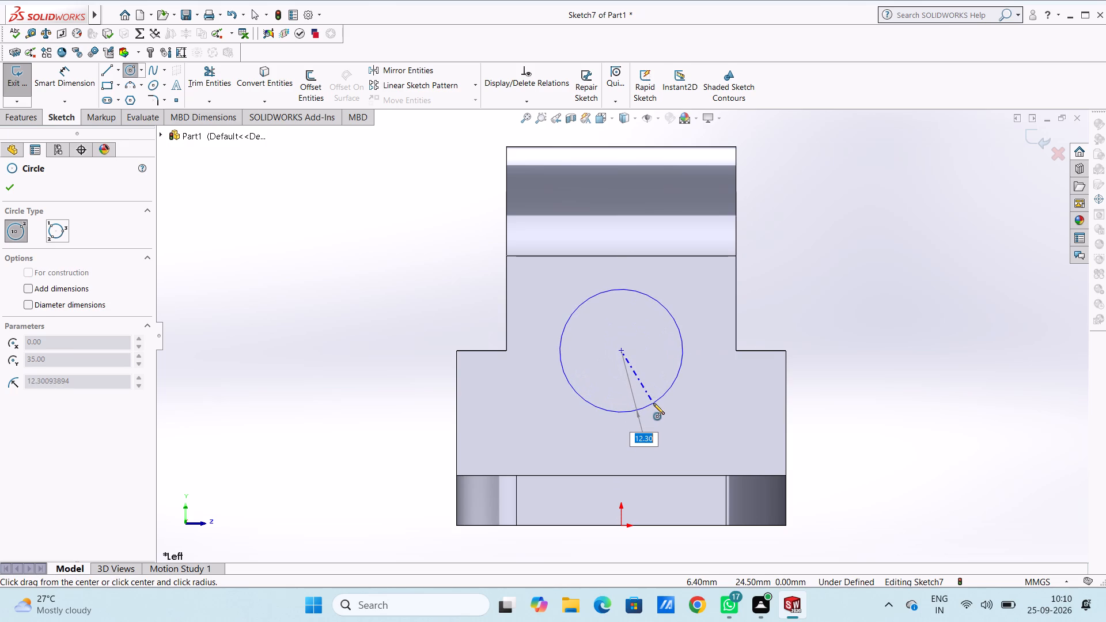
type("15")
key("Return")
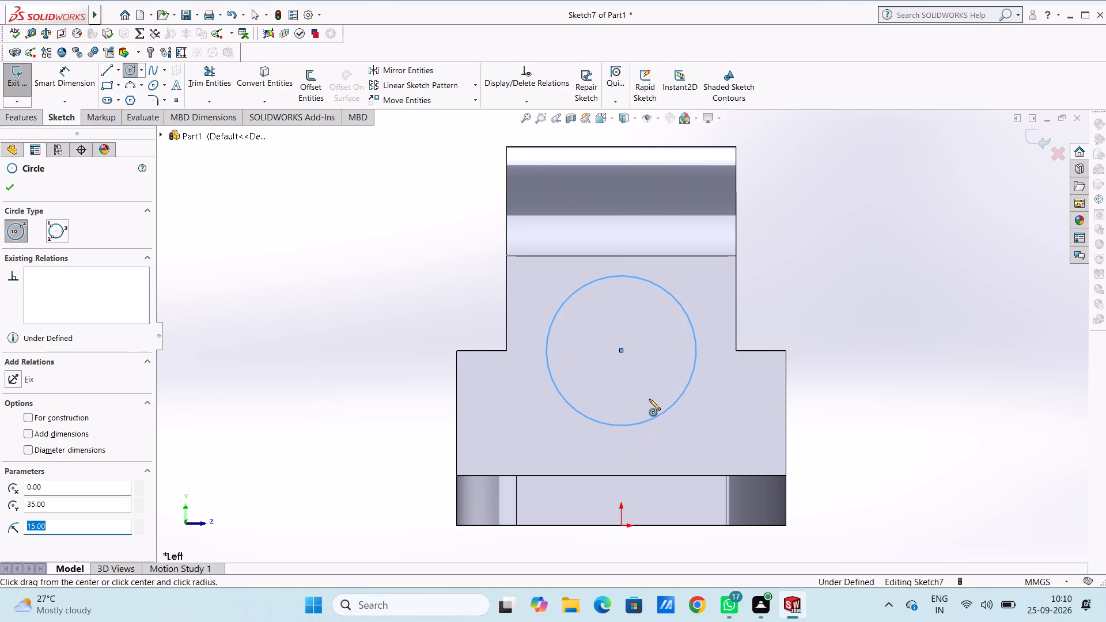
left_click(620, 348)
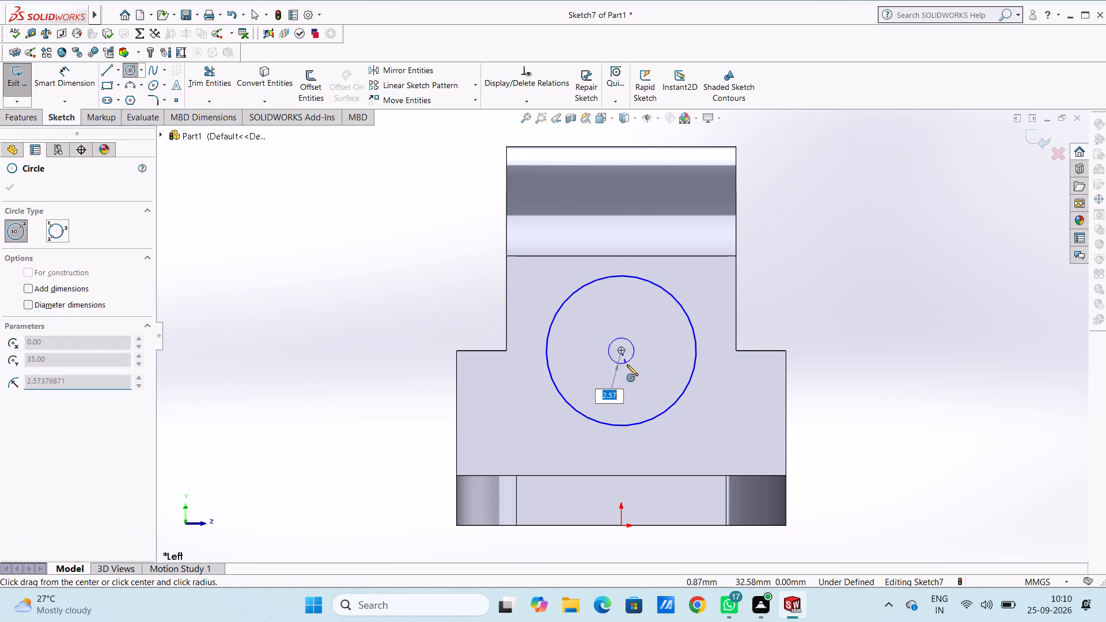
key("8")
key("Return")
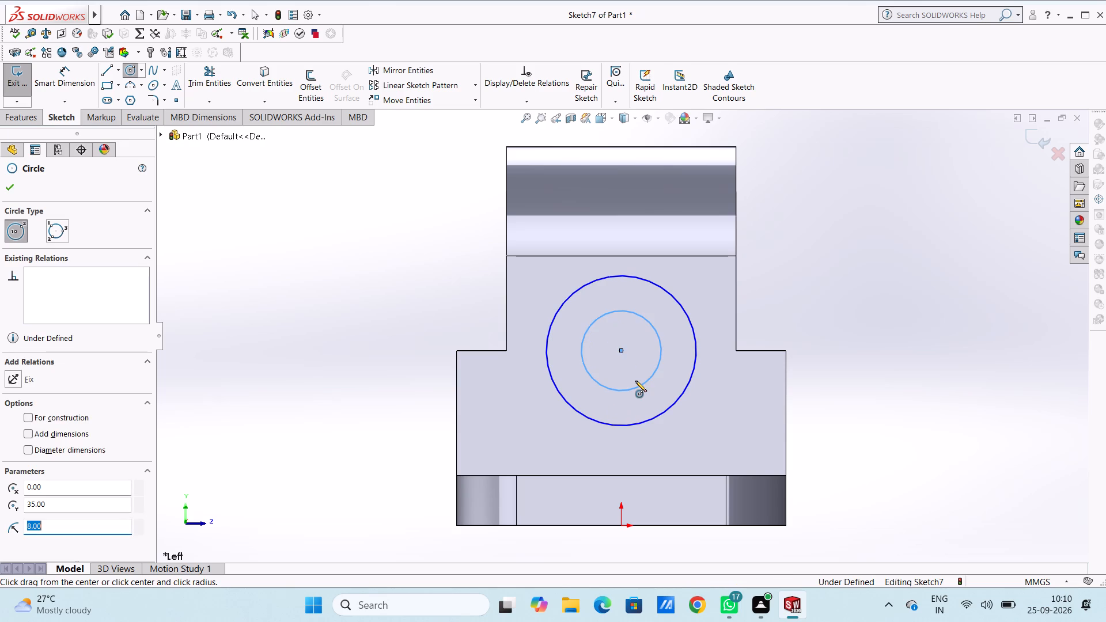
key("Escape")
key("Escape")
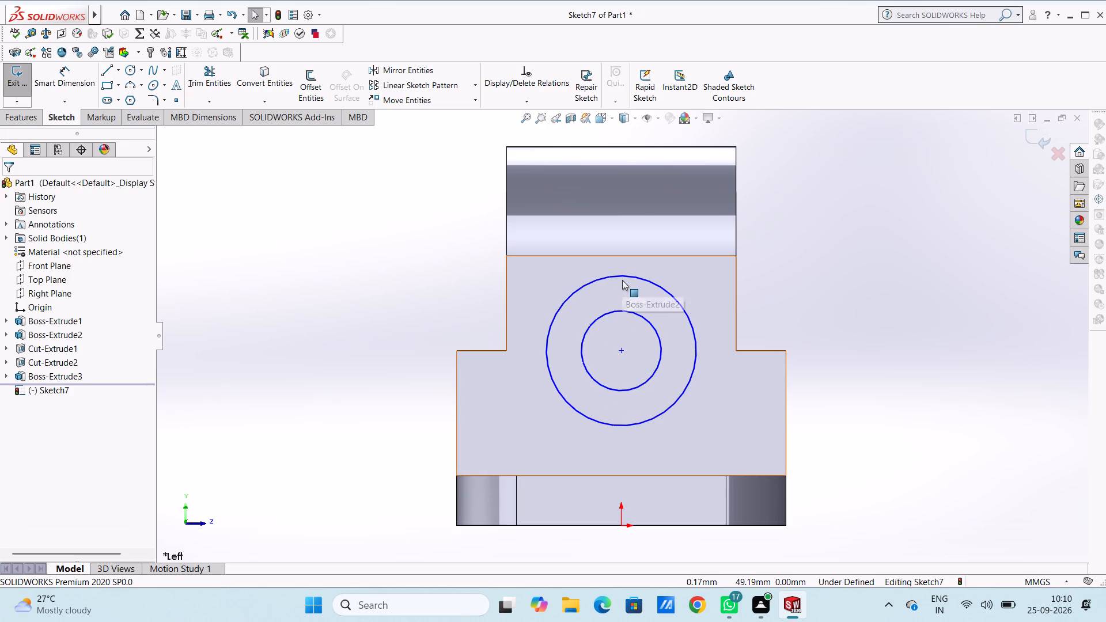
Delete the outer 15 mm radius circle from the sketch.
left_click(622, 276)
key("Delete")
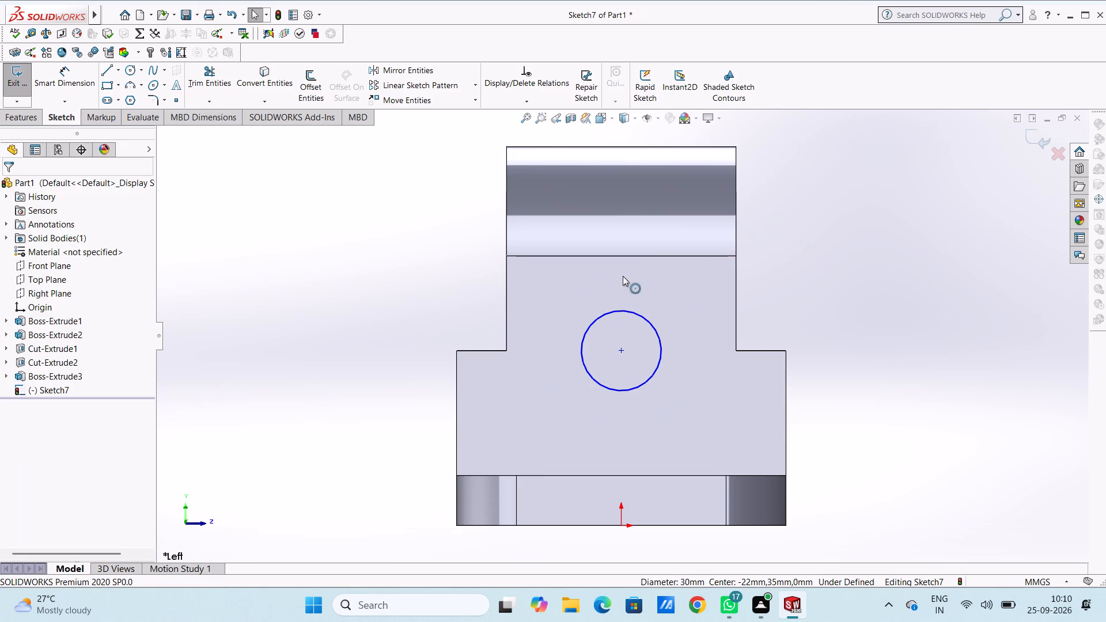
Dimension the remaining circle's diameter as 16 mm.
left_click(74, 79)
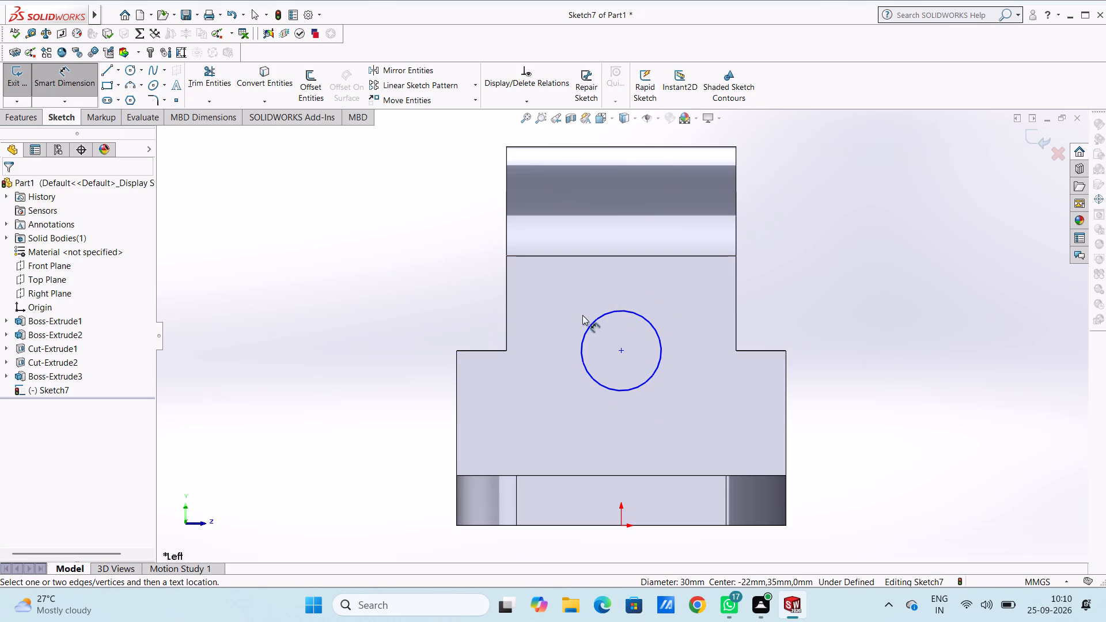
left_click(586, 327)
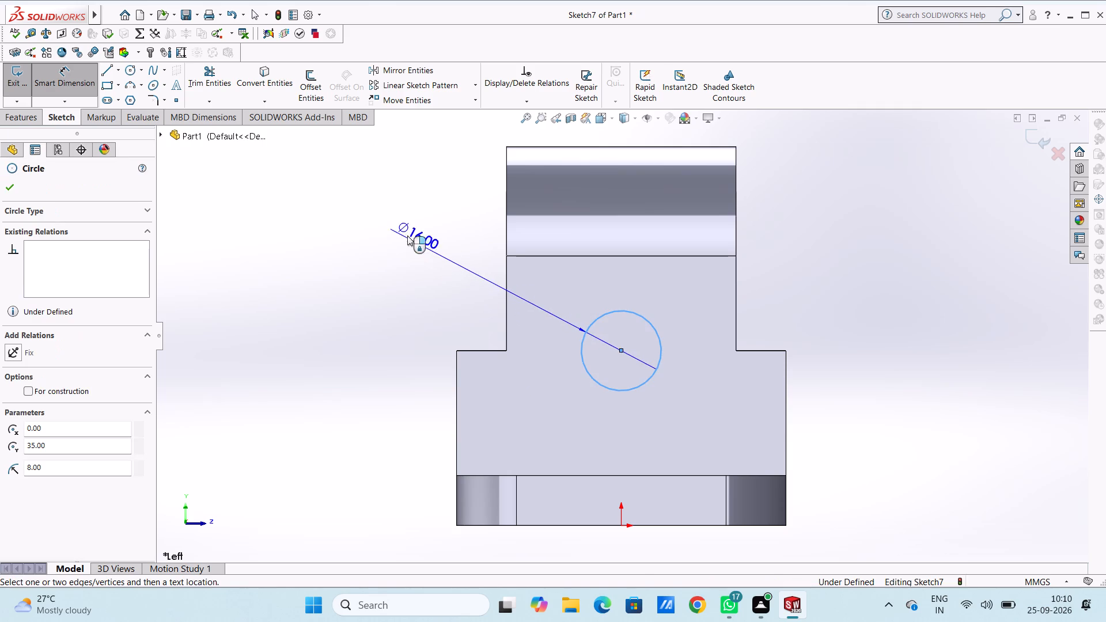
left_click(398, 227)
left_click(342, 207)
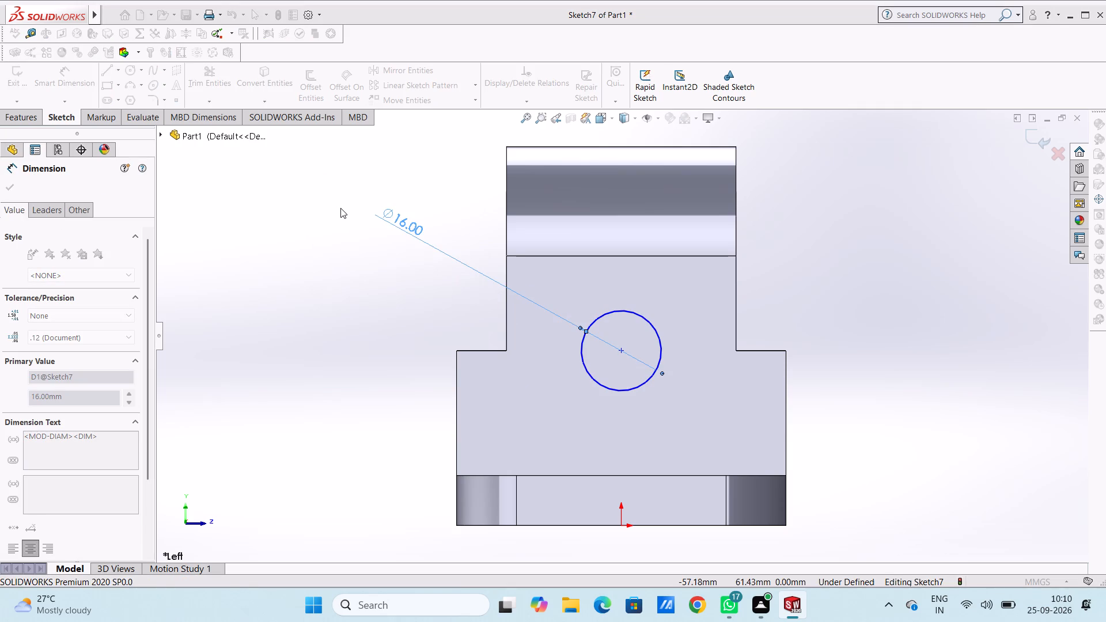
left_click(337, 209)
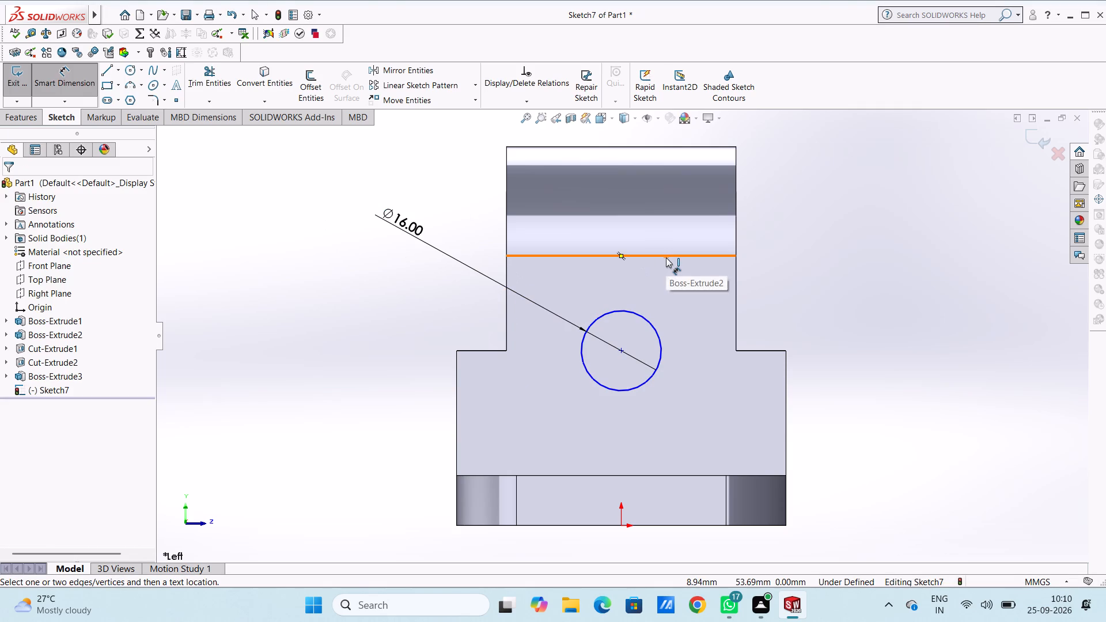
Dimension the circle's centre 19 mm below the flat face's top edge and 23 mm from its upper front vertical edge.
left_click(666, 257)
left_click(621, 348)
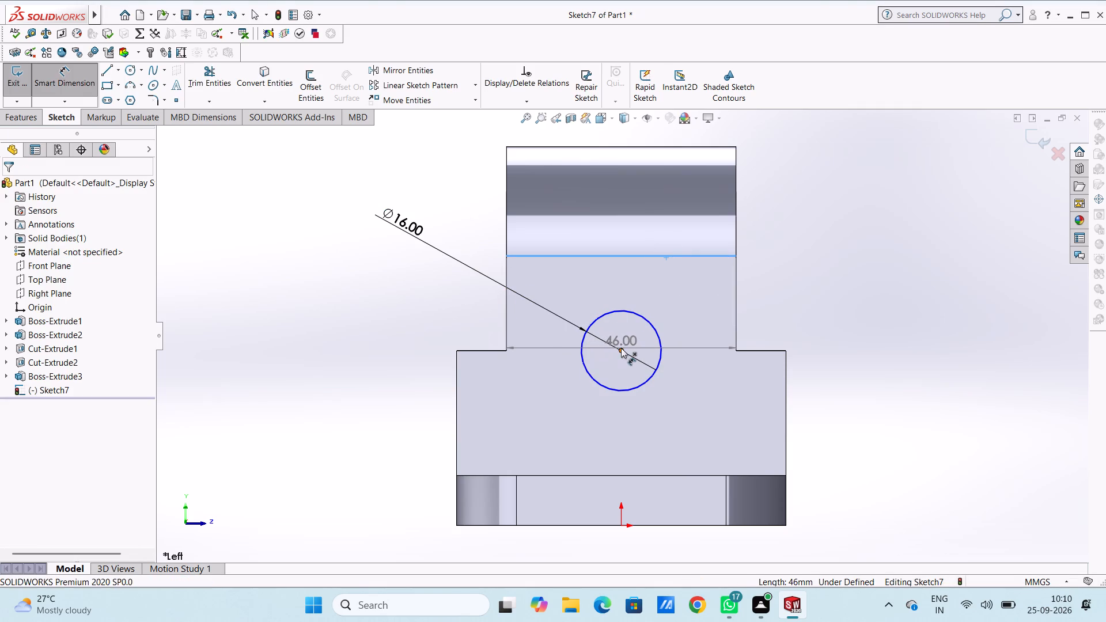
left_click(882, 314)
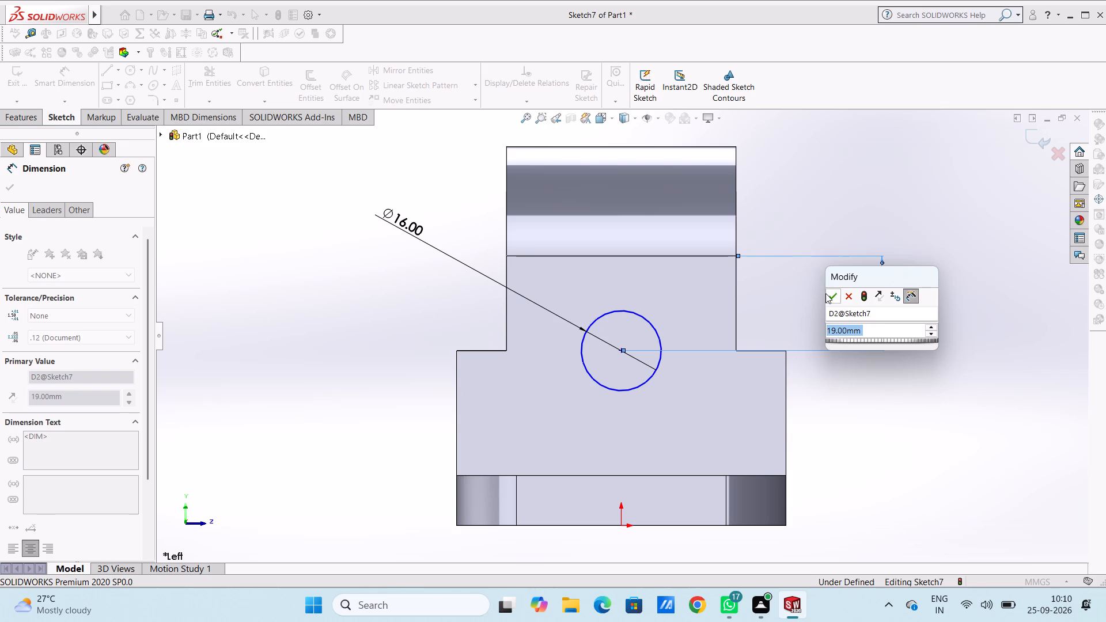
left_click(829, 297)
left_click(802, 290)
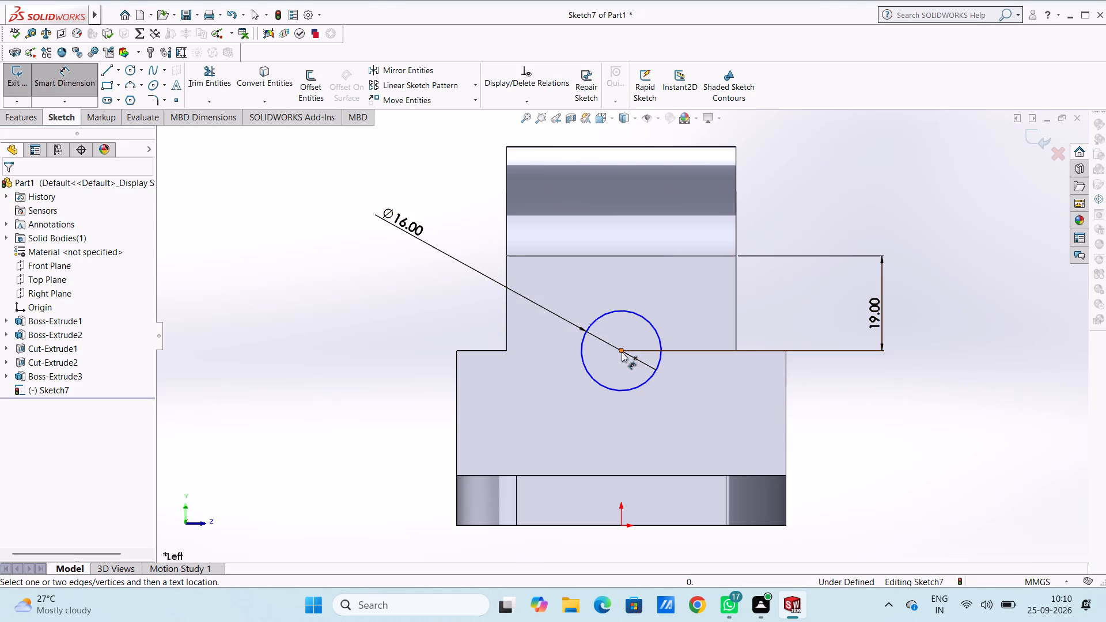
left_click(621, 351)
left_click(734, 339)
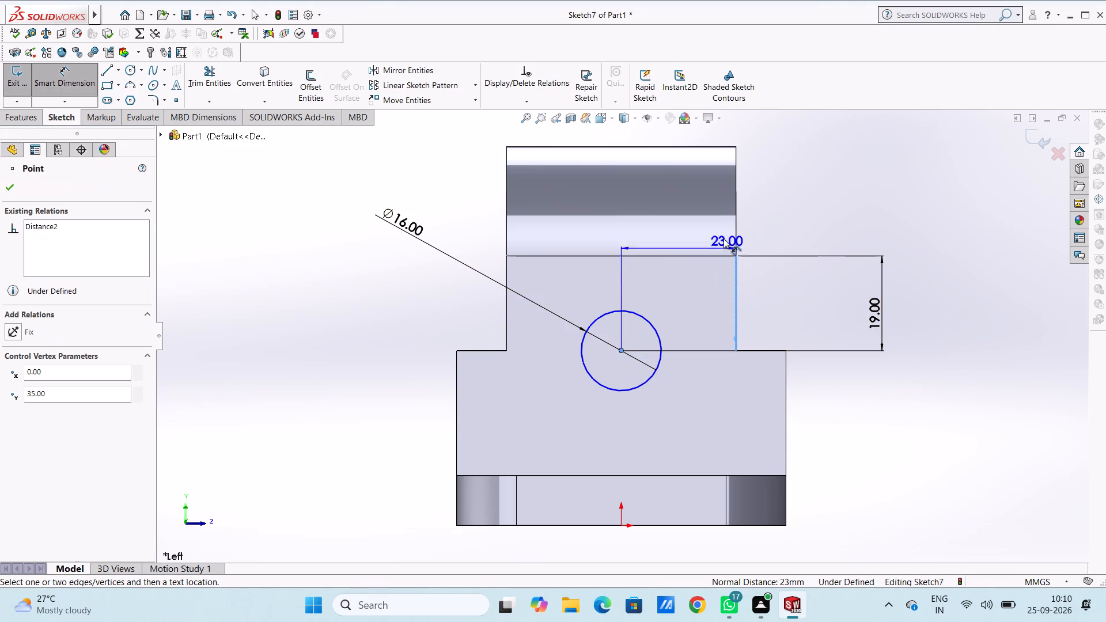
left_click(713, 202)
left_click(664, 183)
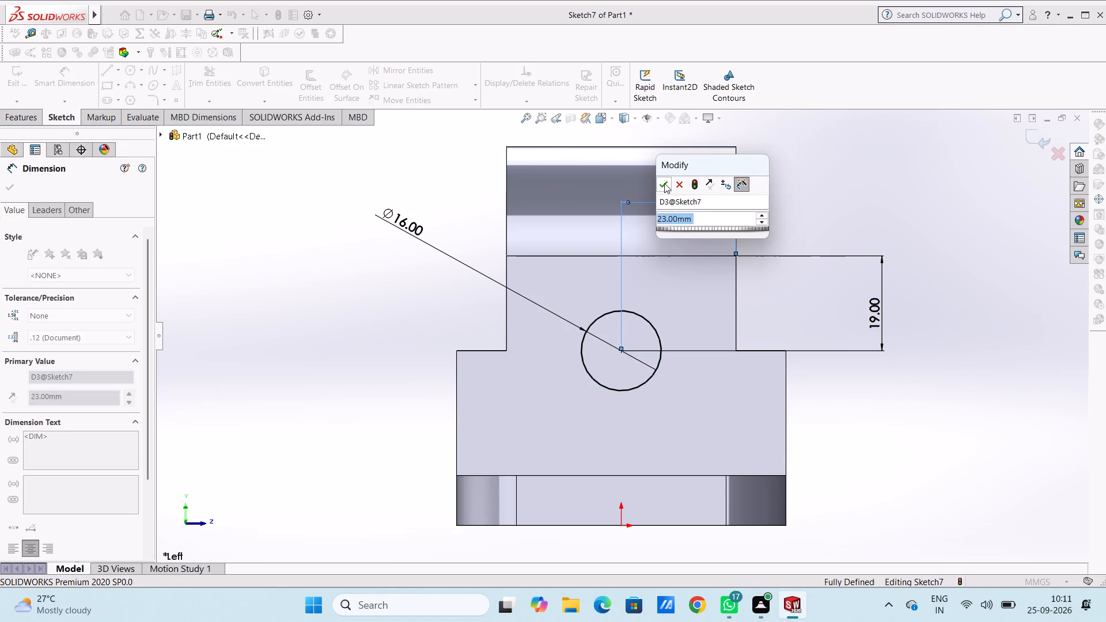
Cut-extrude the 16 mm circle blind 44 mm deep from the leg's outer face through the arch legs and cross-tube.
left_click(451, 218)
middle_click_drag(447, 207, 503, 245)
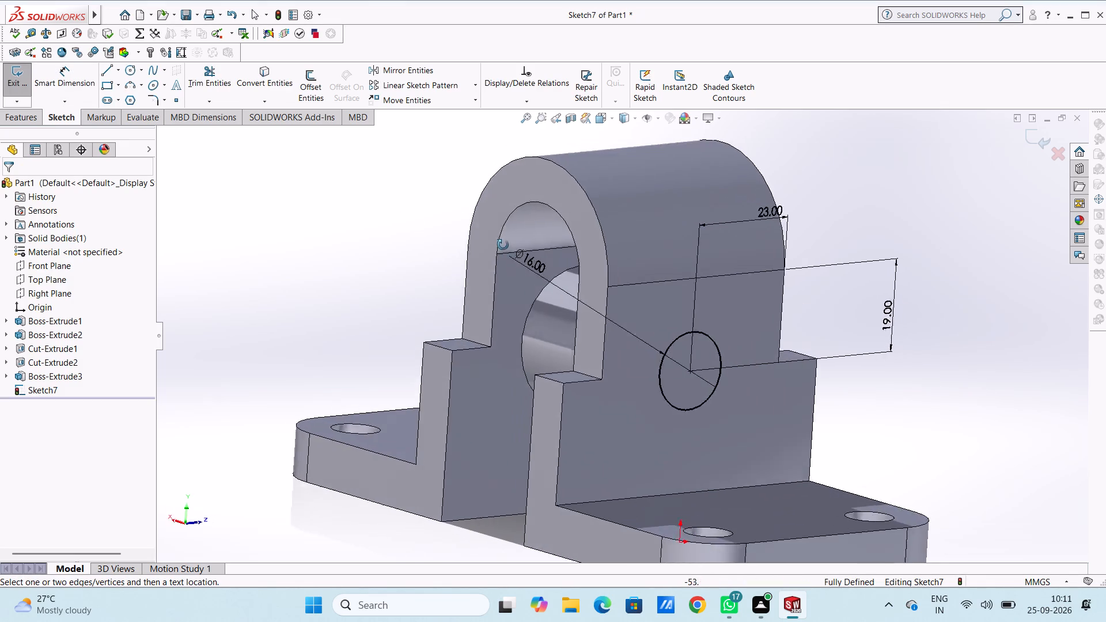
middle_click_drag(503, 245, 530, 259)
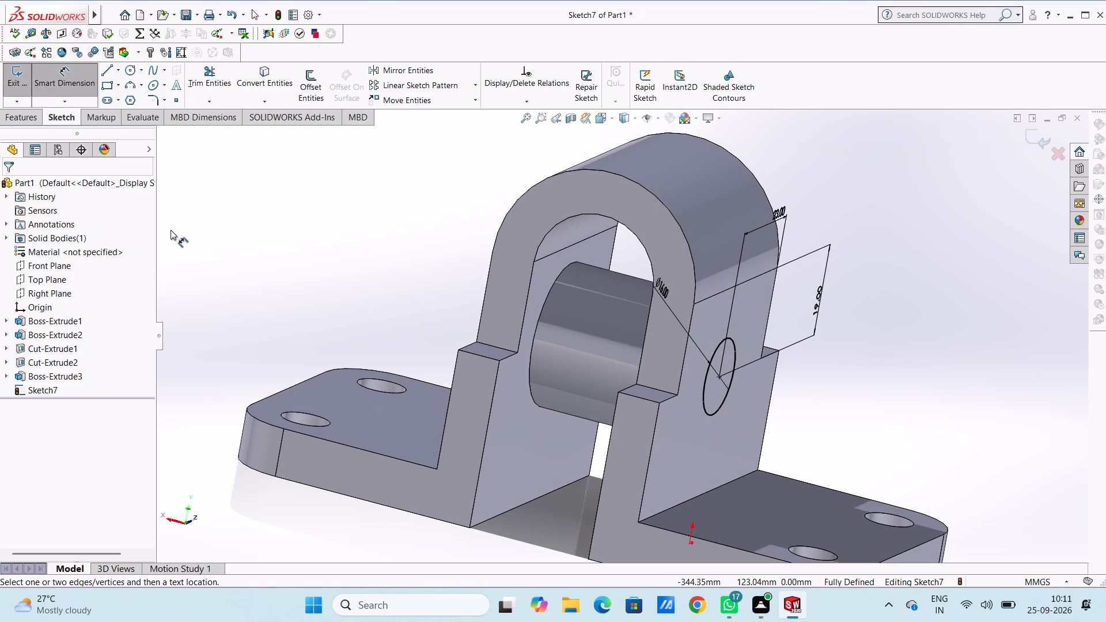
left_click(21, 113)
left_click(204, 82)
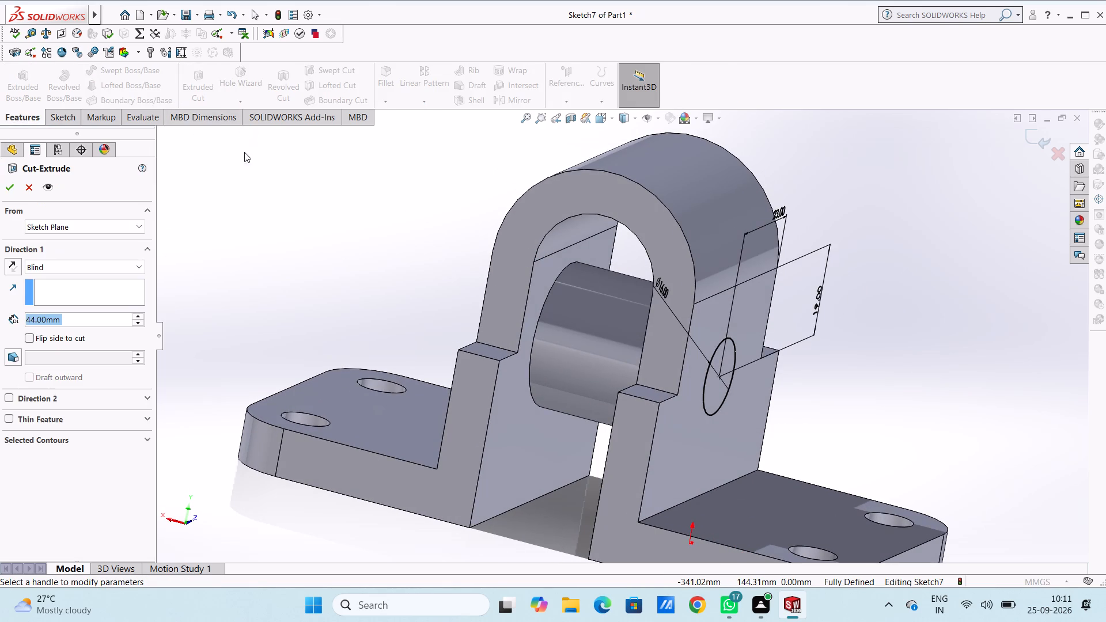
left_click(7, 189)
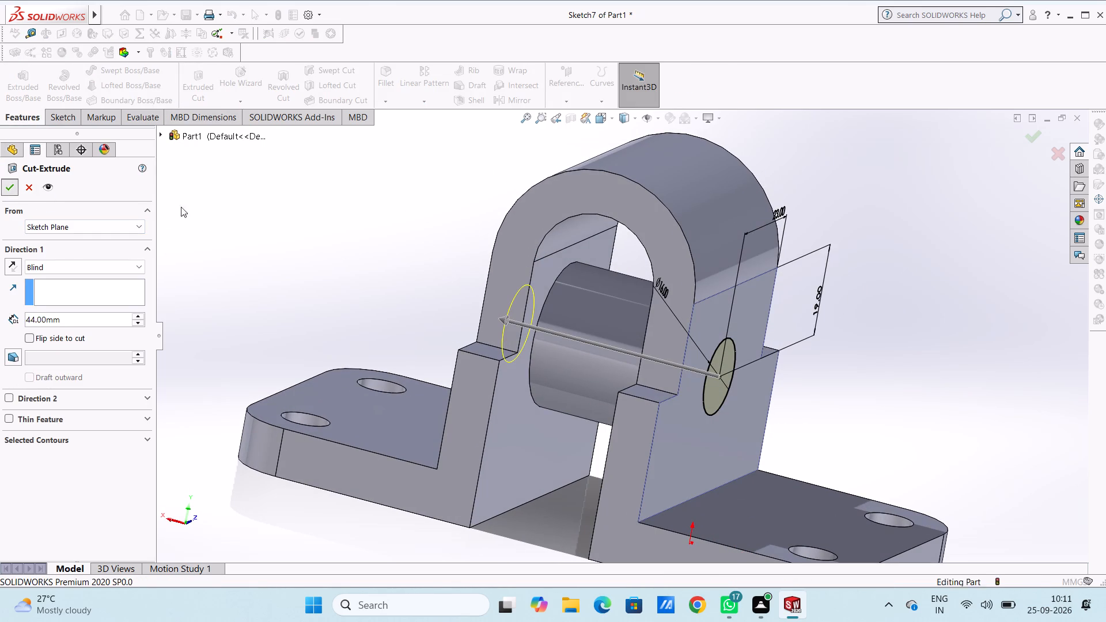
left_click(256, 213)
middle_click_drag(377, 231, 259, 207)
middle_click_drag(294, 221, 256, 255)
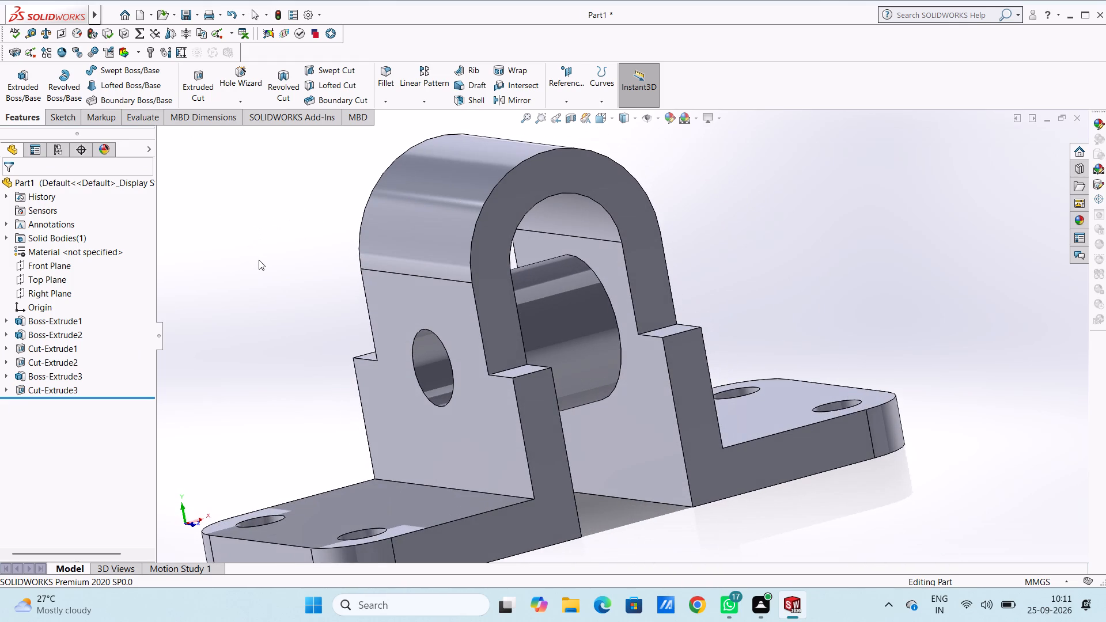
Sketch two concentric circles of 8 mm and 15 mm radius on the same leg's outer flat face, centred on the hole.
key("ctrl+7")
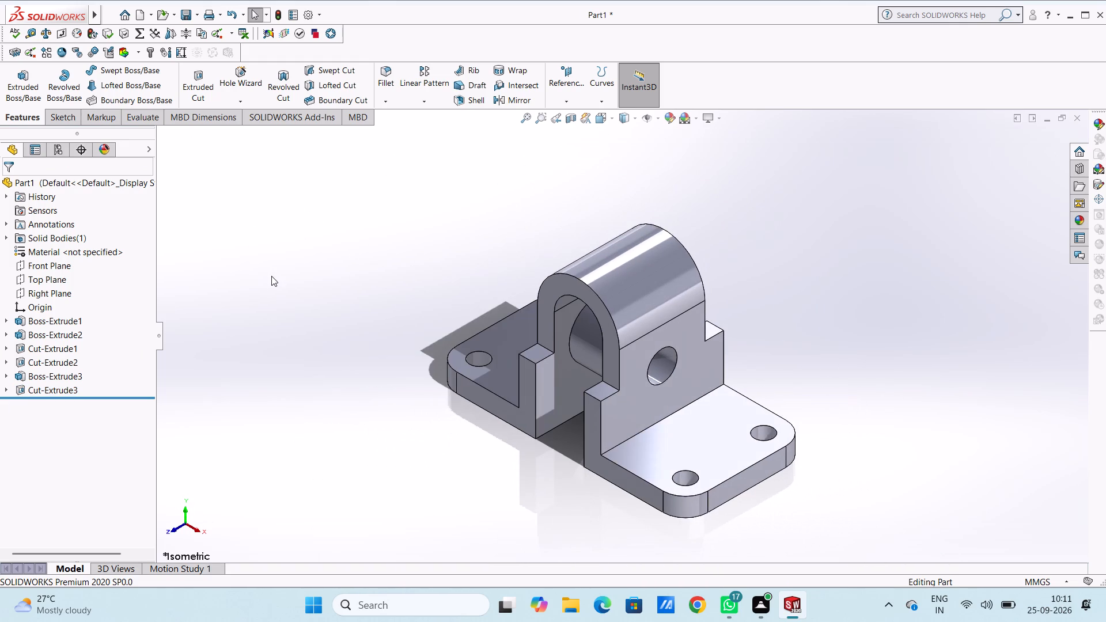
key("ctrl+1")
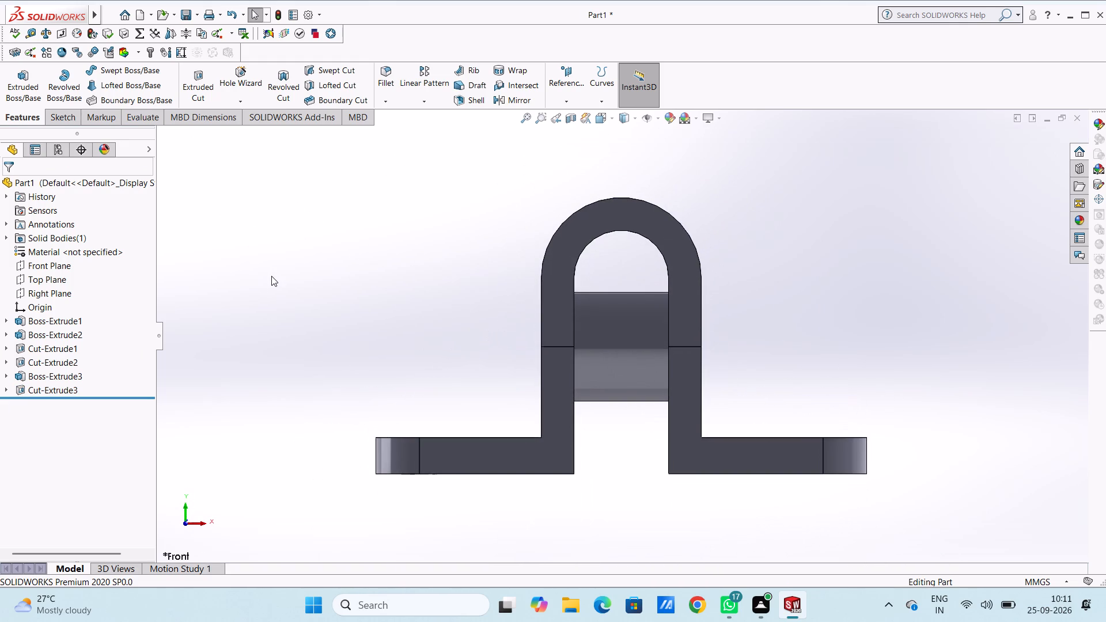
key("ctrl+3")
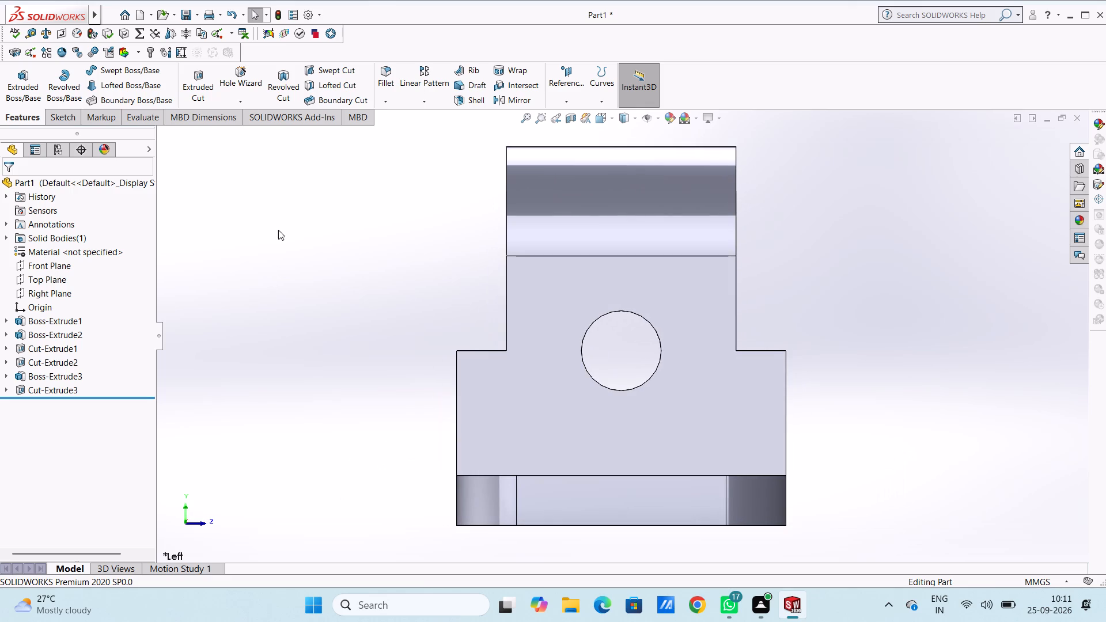
left_click(568, 289)
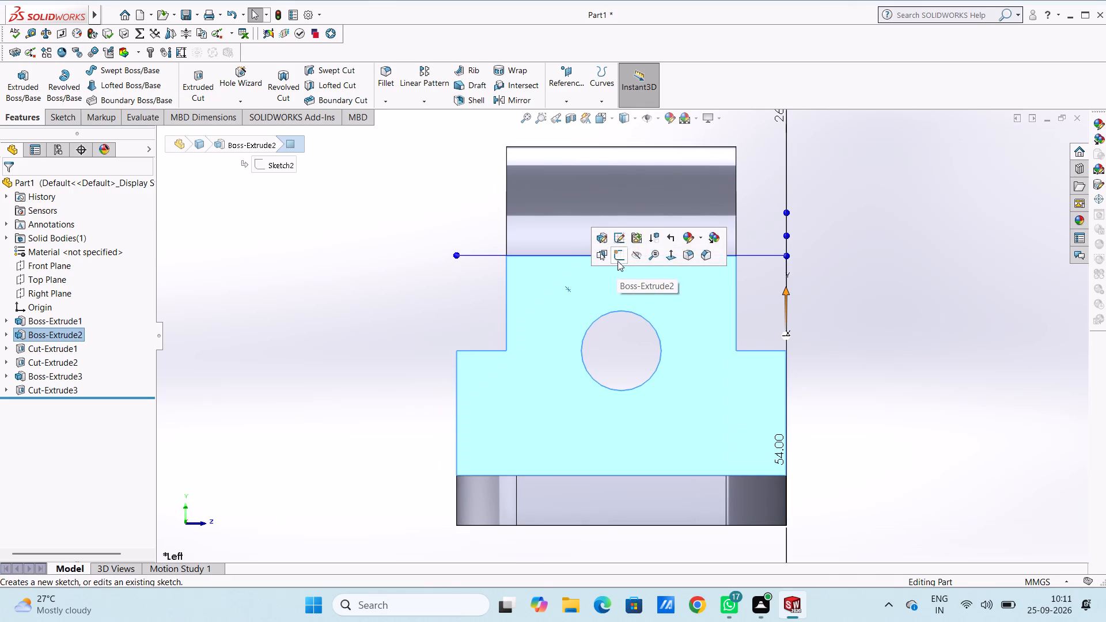
left_click(618, 258)
left_click(383, 313)
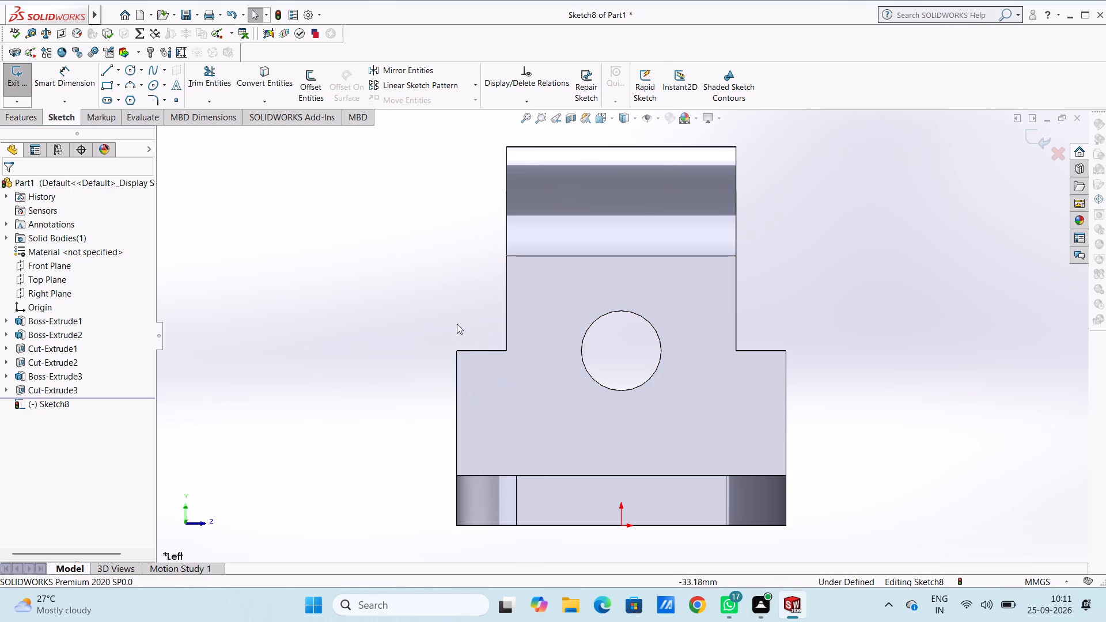
left_click(133, 70)
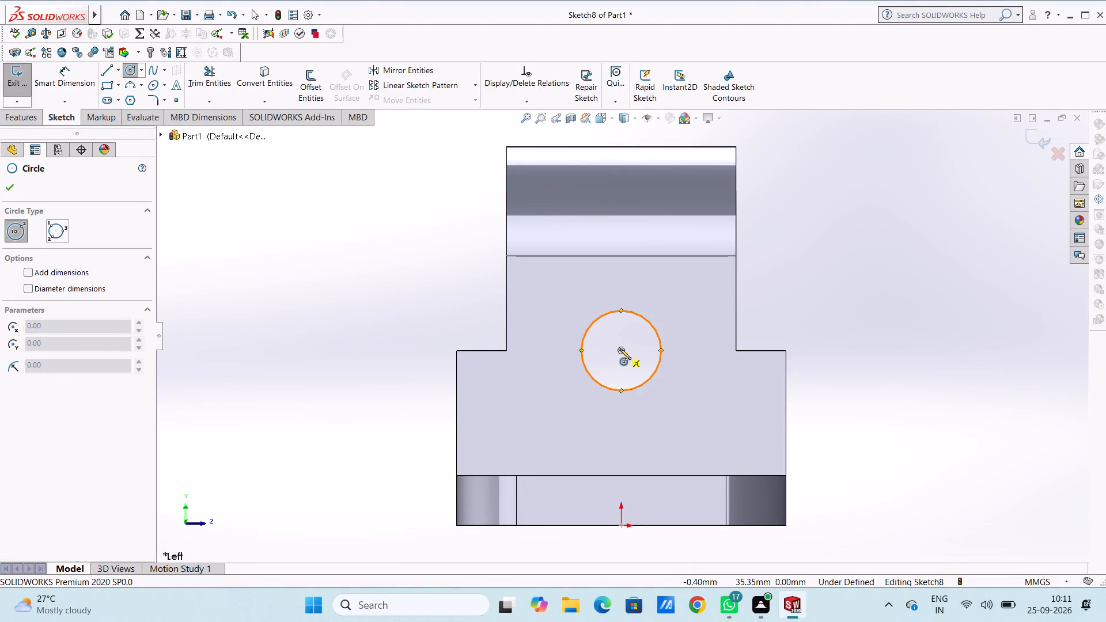
left_click(620, 350)
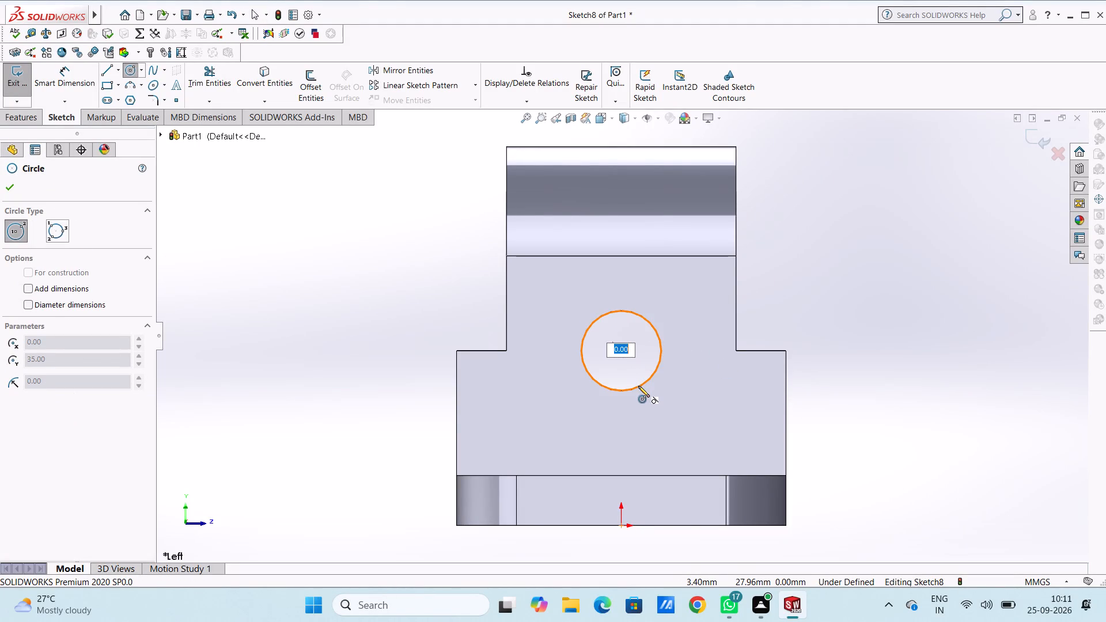
key("8")
key("Return")
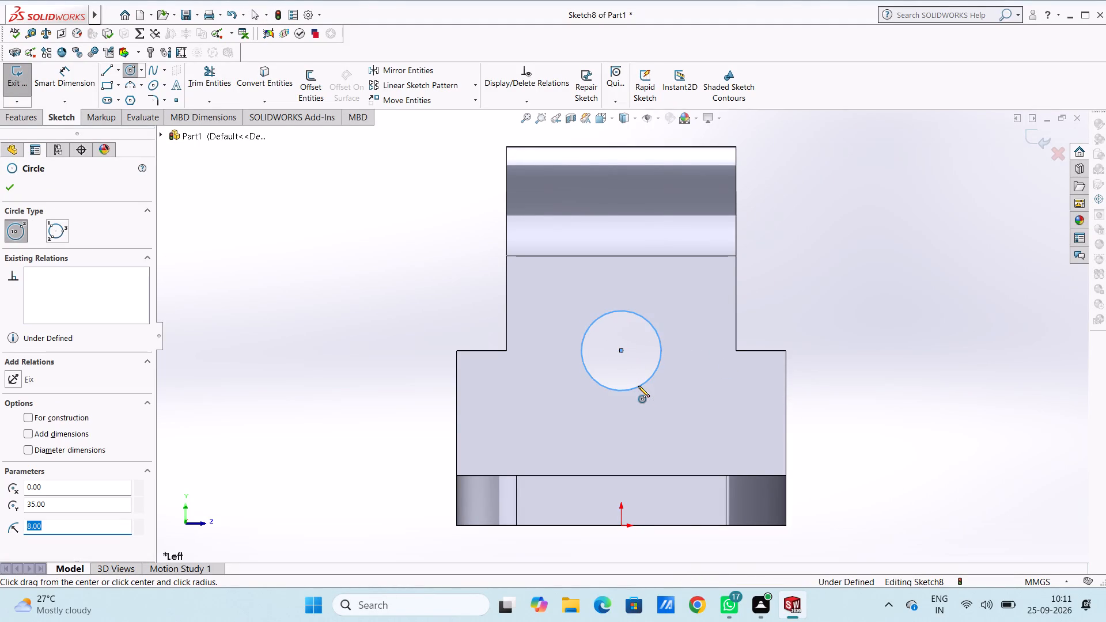
left_click(619, 349)
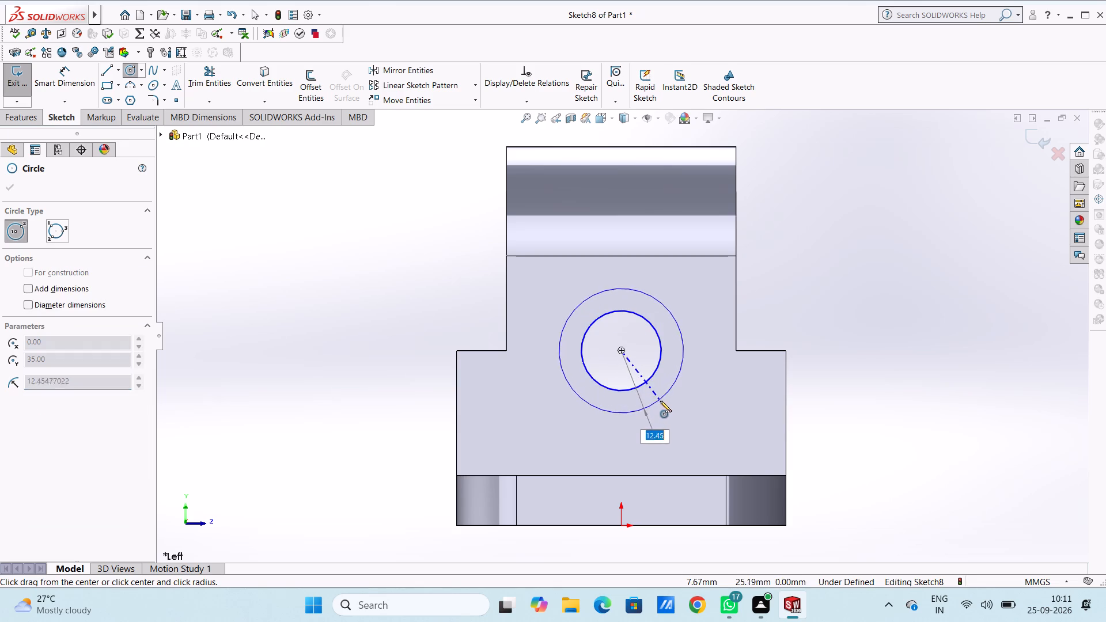
type("15")
key("Return")
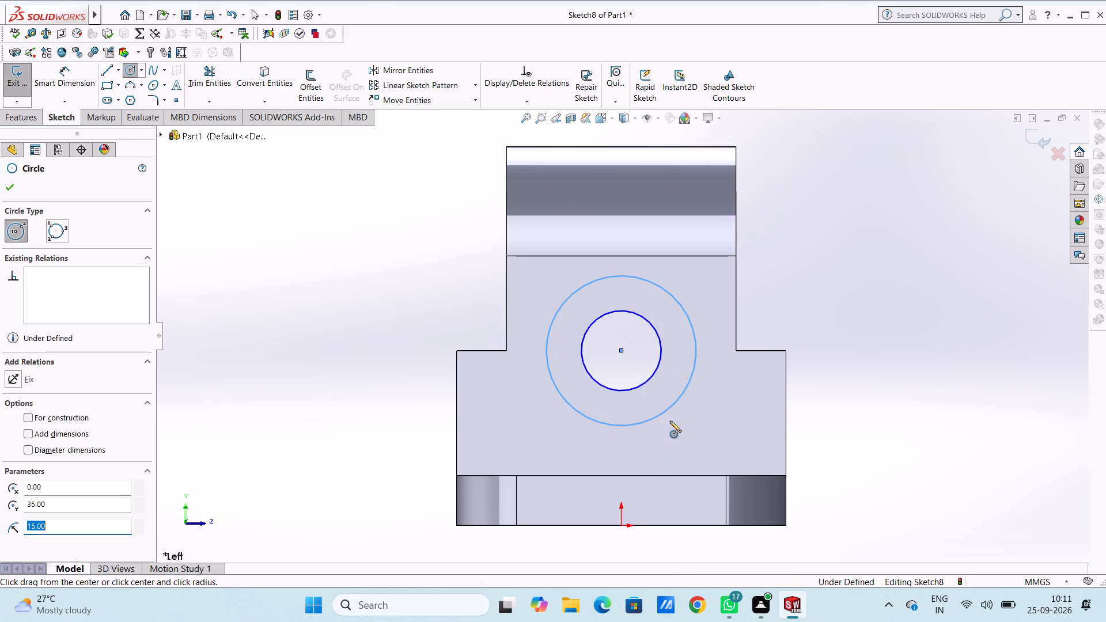
key("Escape")
key("Escape")
key("Escape")
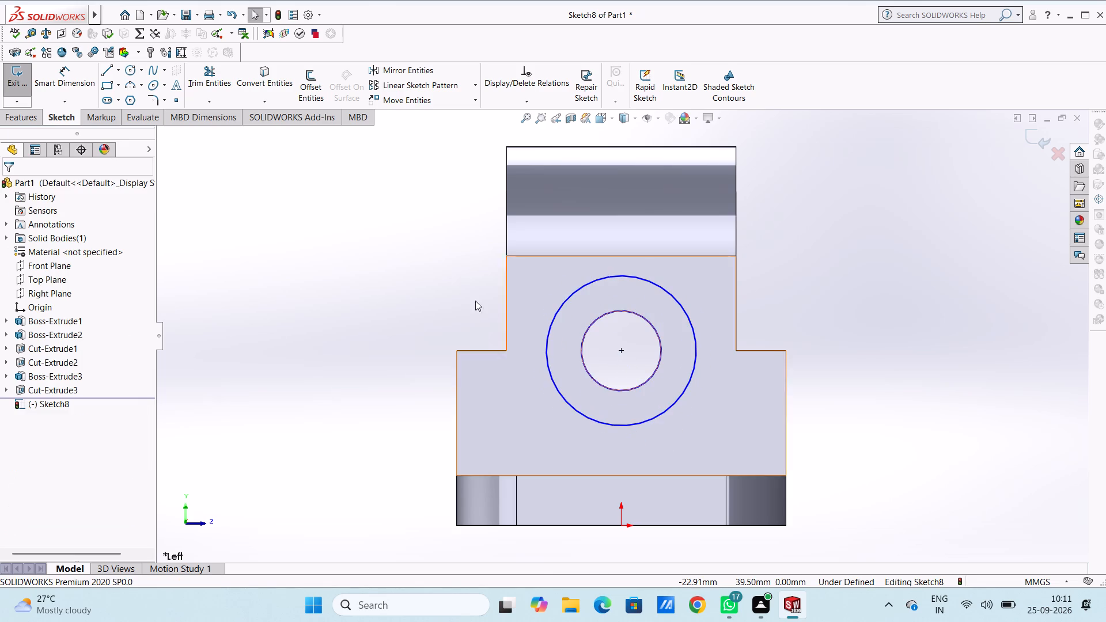
Dimension the outer circle's diameter as 30 mm and the inner circle's diameter as 16 mm.
left_click(73, 77)
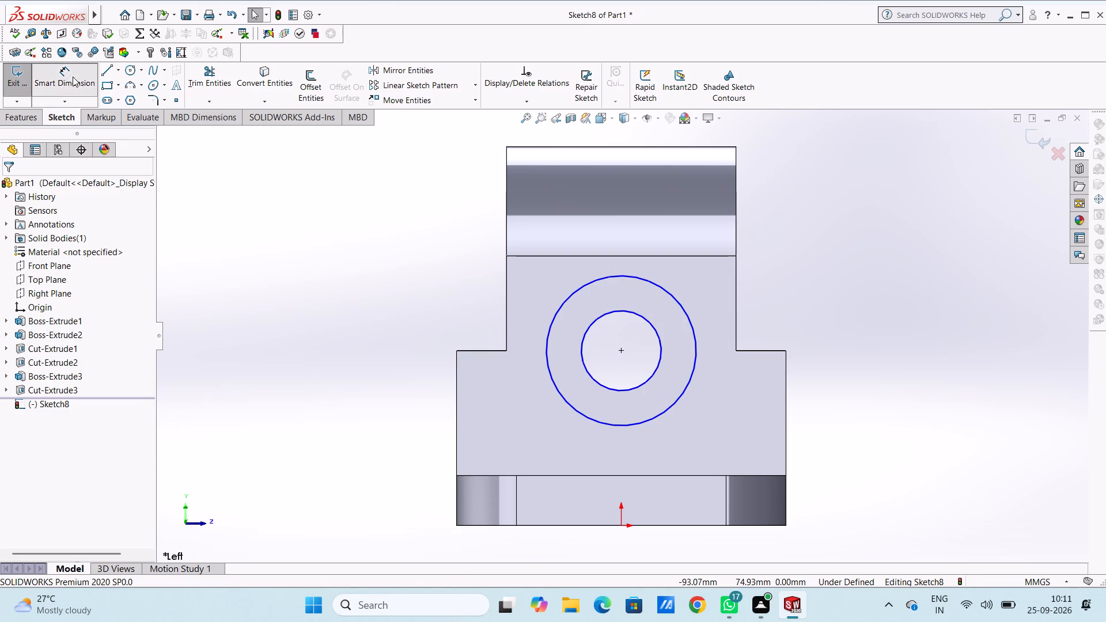
left_click(553, 320)
left_click(368, 194)
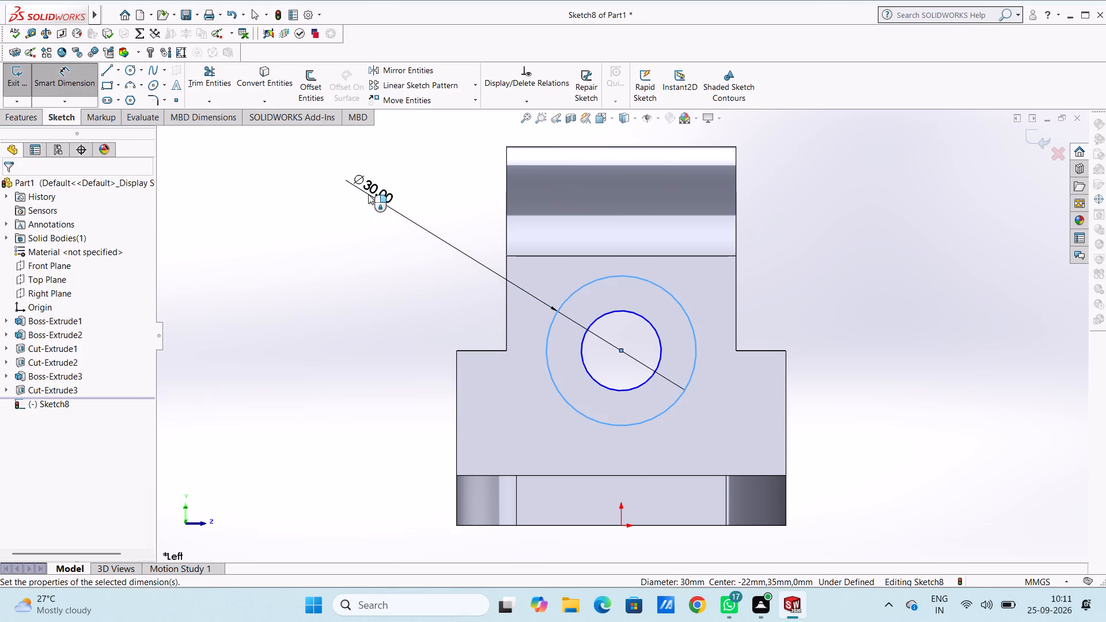
left_click(320, 176)
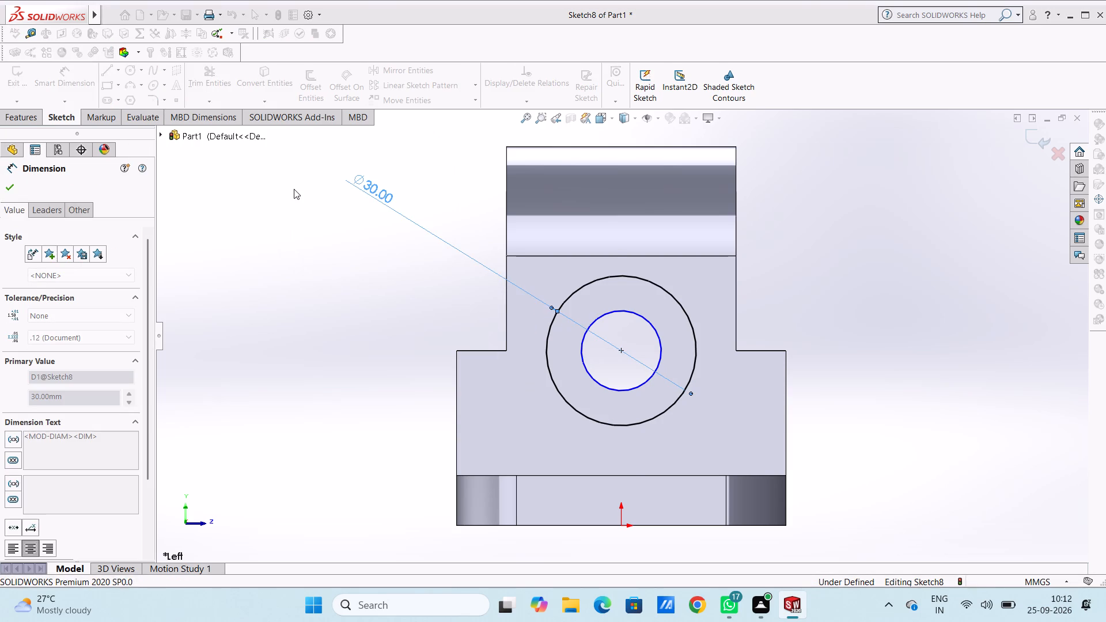
left_click(294, 189)
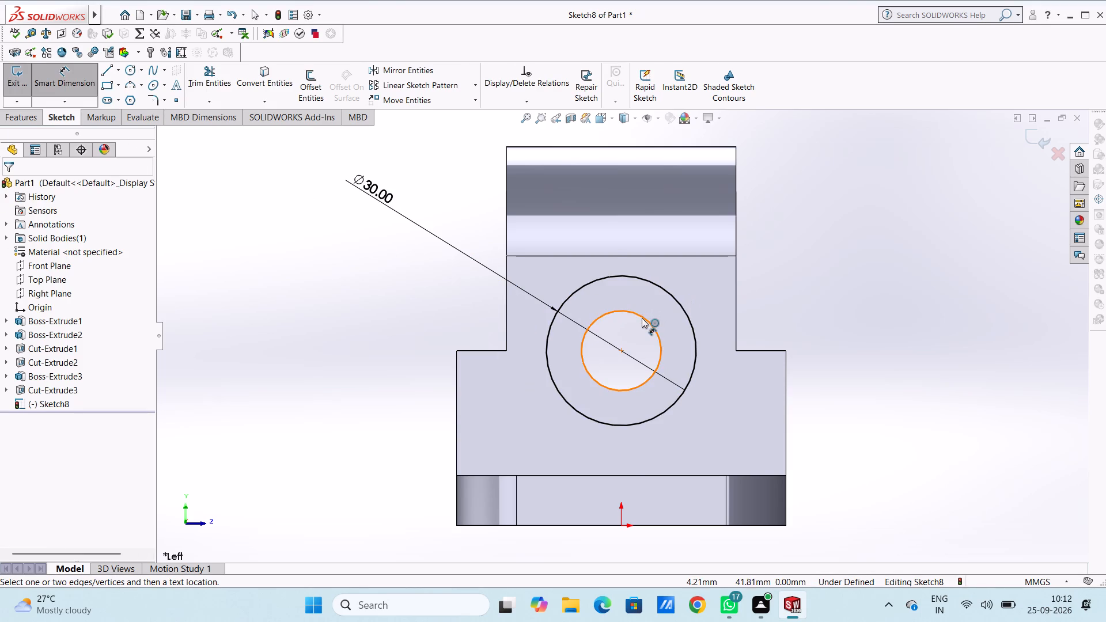
left_click(641, 318)
left_click(916, 238)
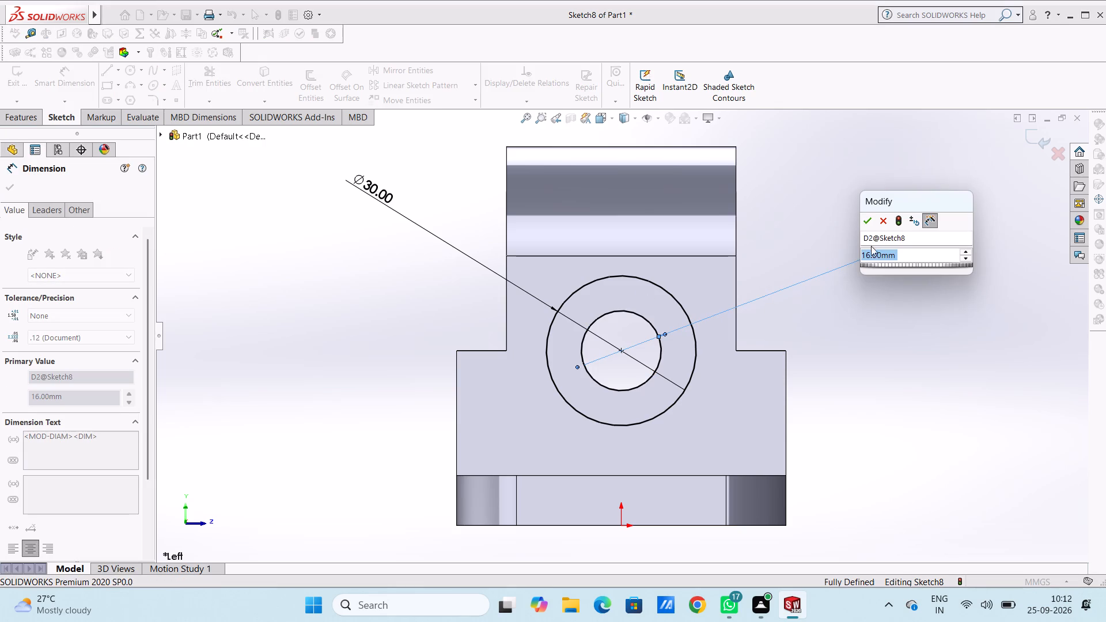
left_click(865, 221)
left_click(836, 221)
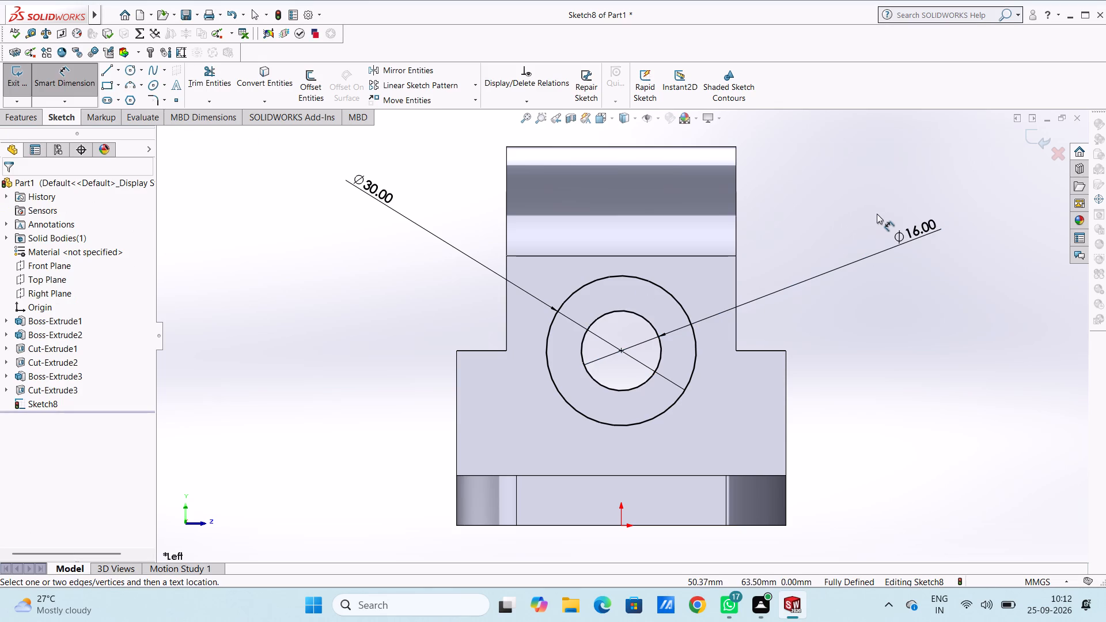
Extrude the ring between the two circles 25.5 mm outward from the leg as a blind boss merged with the body.
middle_click_drag(876, 218, 872, 229)
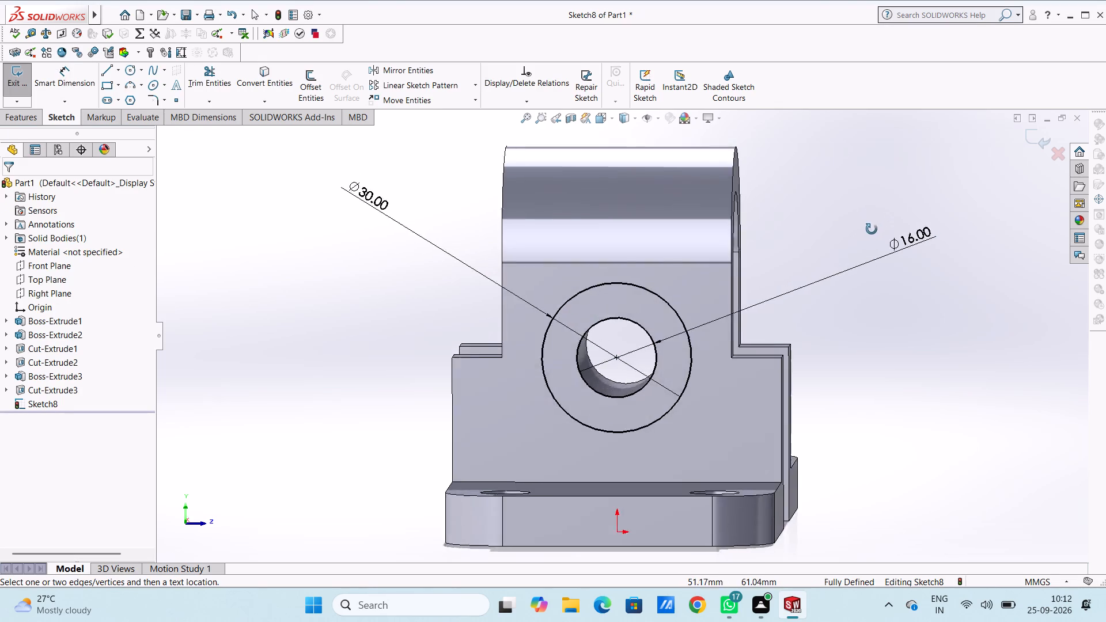
middle_click_drag(872, 229, 853, 251)
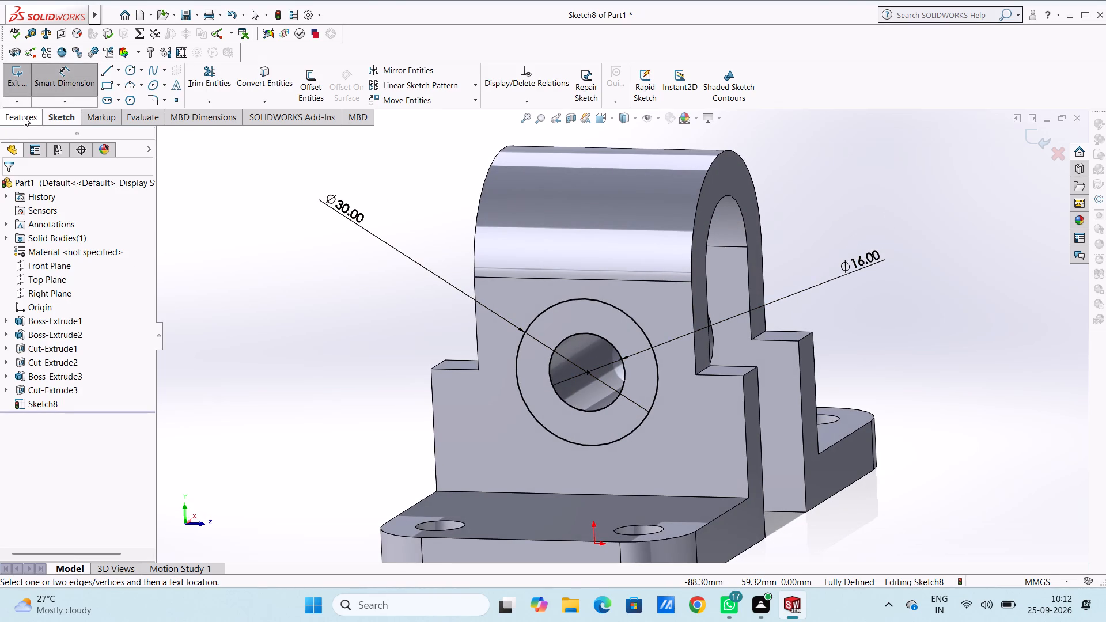
left_click(23, 117)
left_click(13, 77)
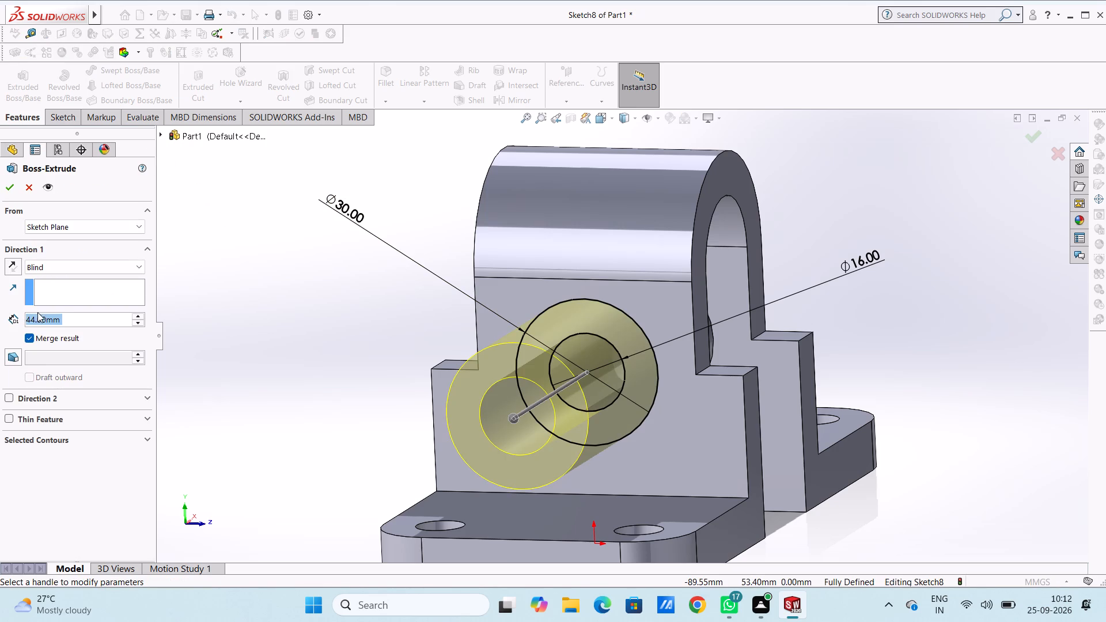
type("25.5")
key("Return")
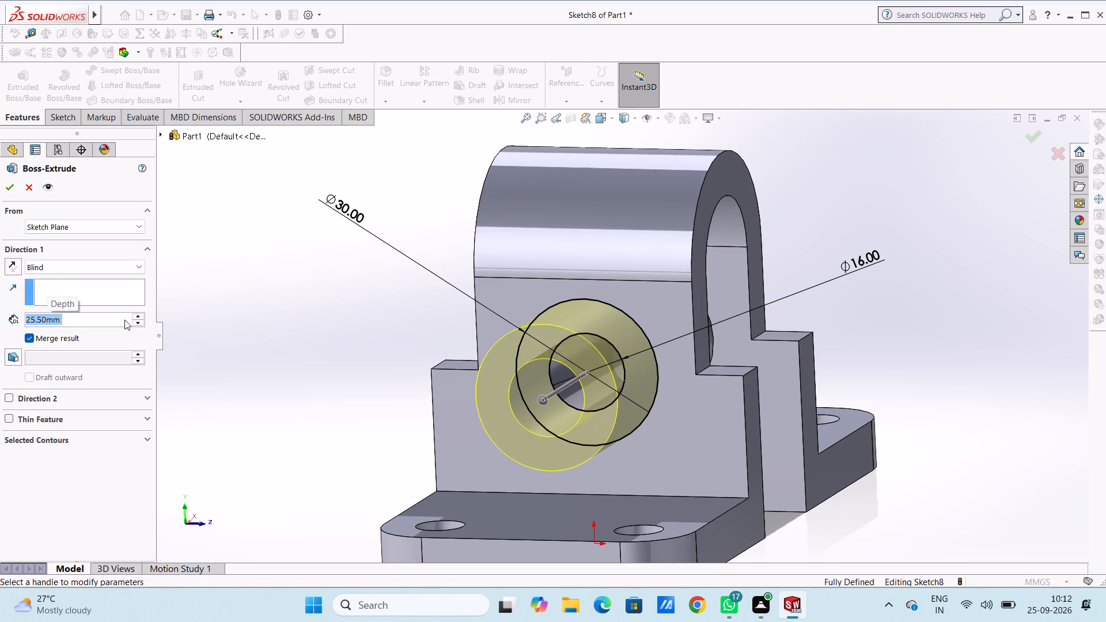
left_click(12, 191)
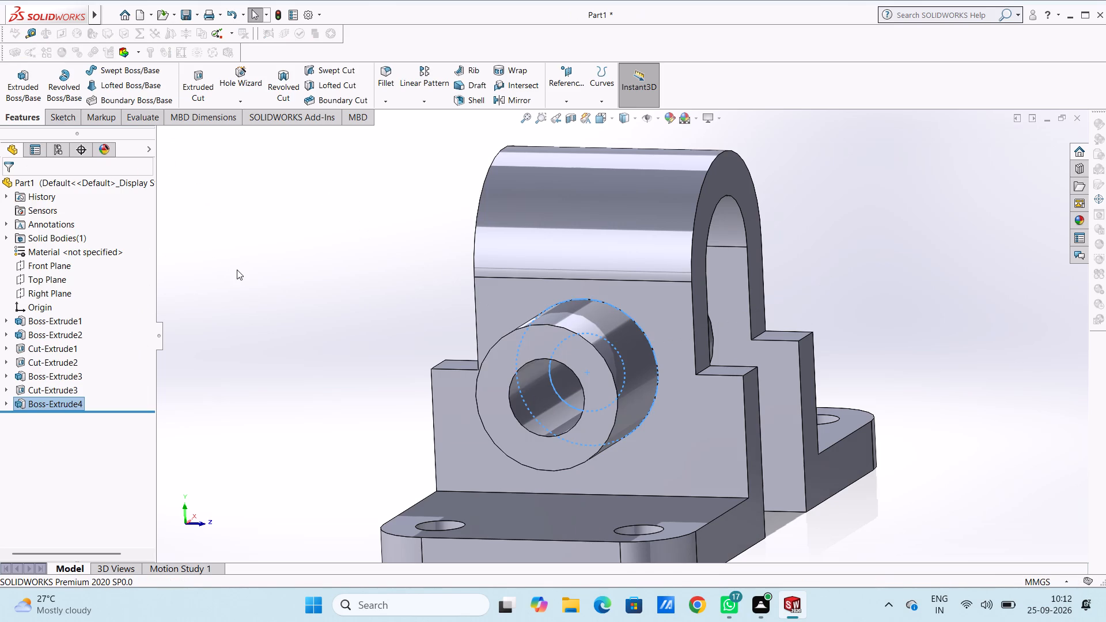
left_click(237, 270)
middle_click_drag(267, 275, 274, 244)
middle_click_drag(309, 263, 312, 261)
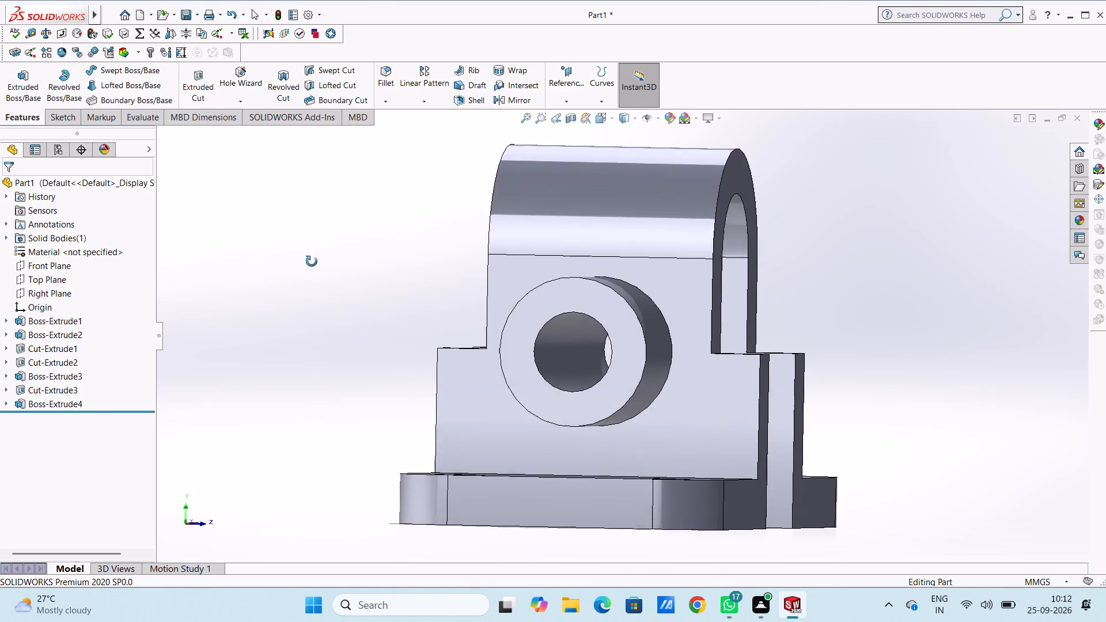
middle_click_drag(312, 261, 325, 260)
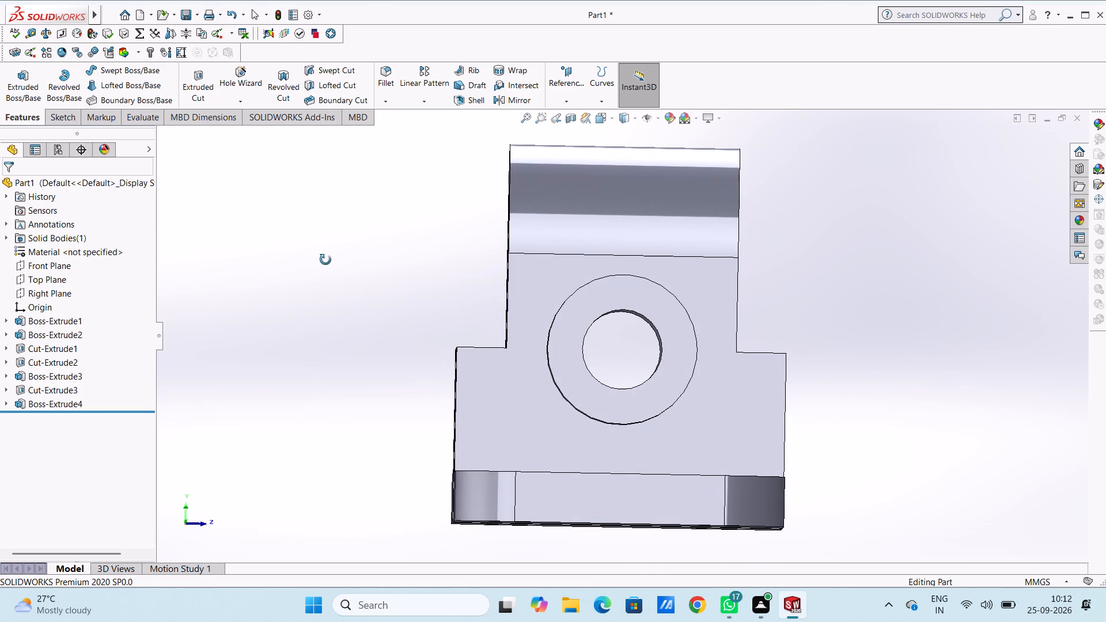
middle_click_drag(325, 260, 246, 295)
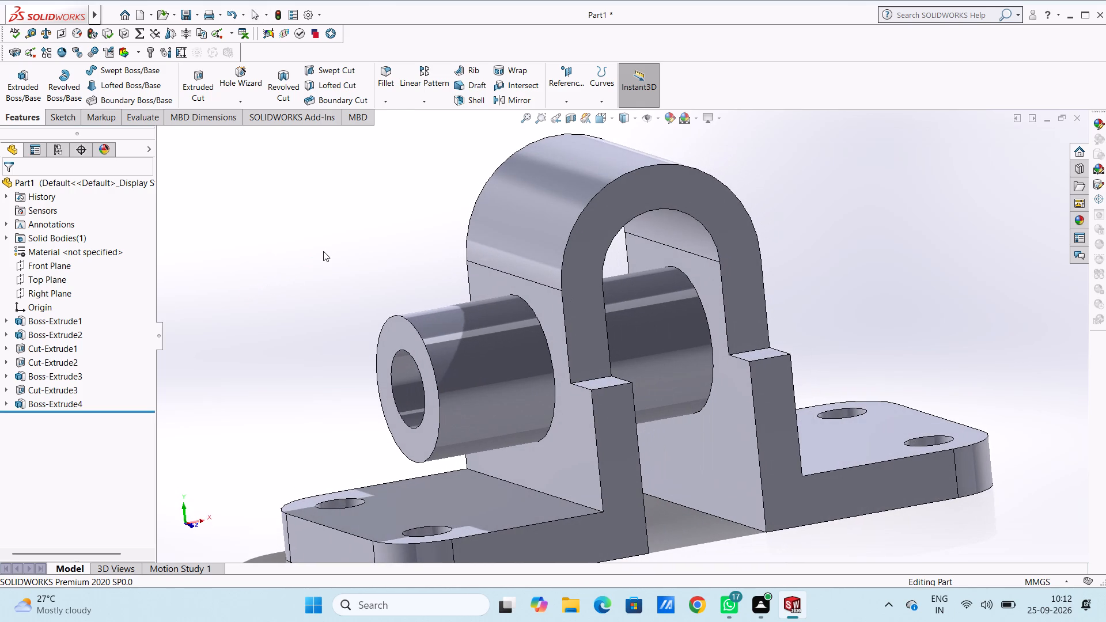
Sketch two concentric circles of 8 mm and about 14.1 mm radius on the opposite leg's outer flat face, centred on the hole.
key("ctrl+4")
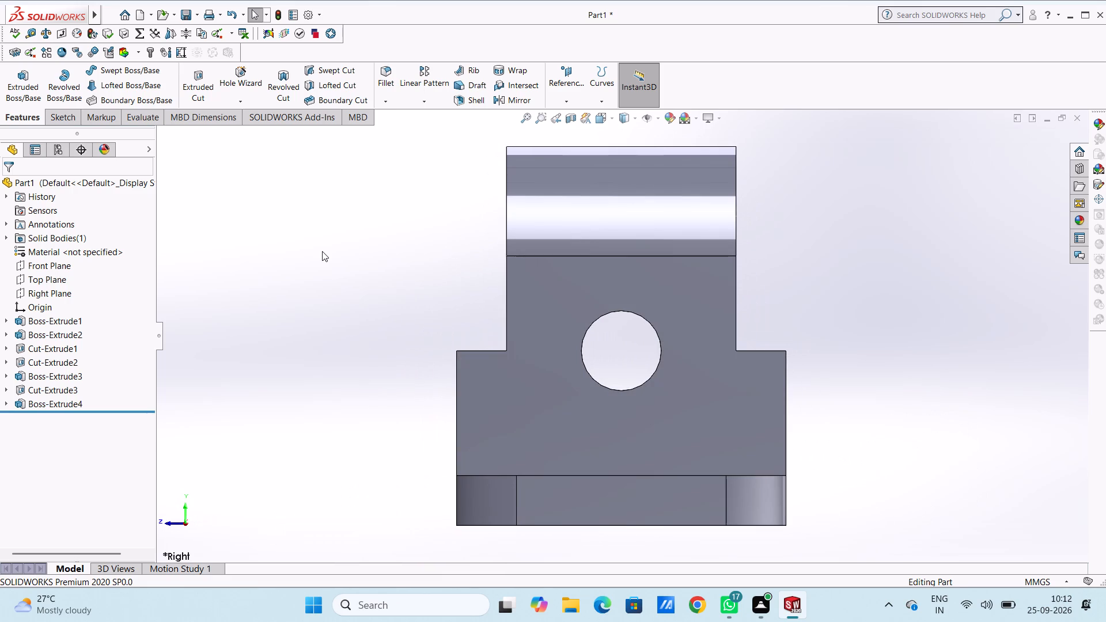
left_click(556, 313)
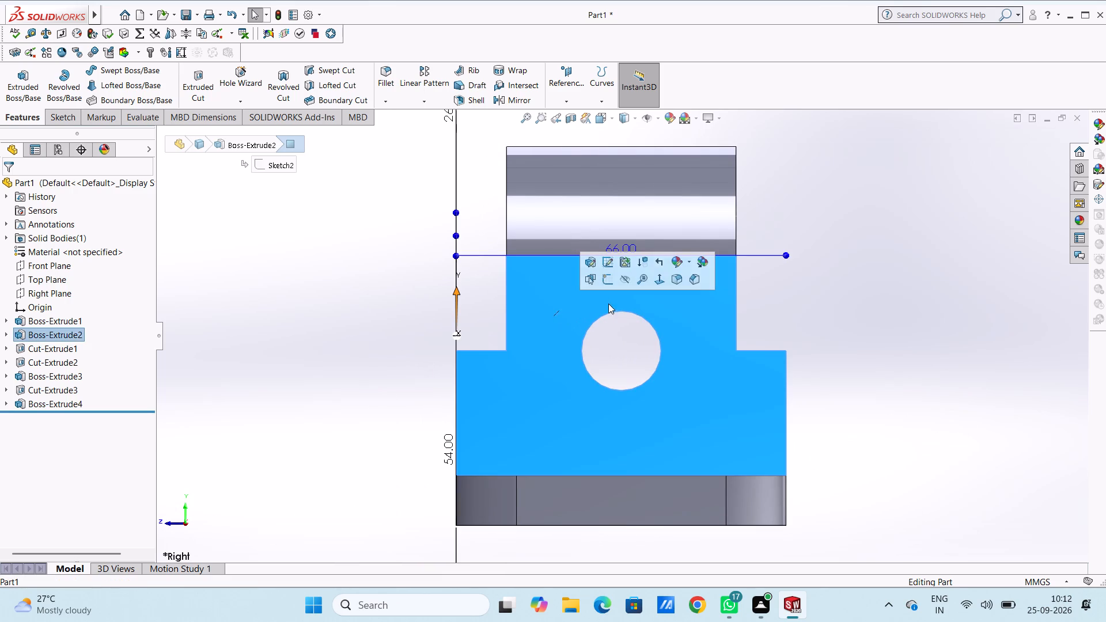
left_click(605, 278)
left_click(407, 314)
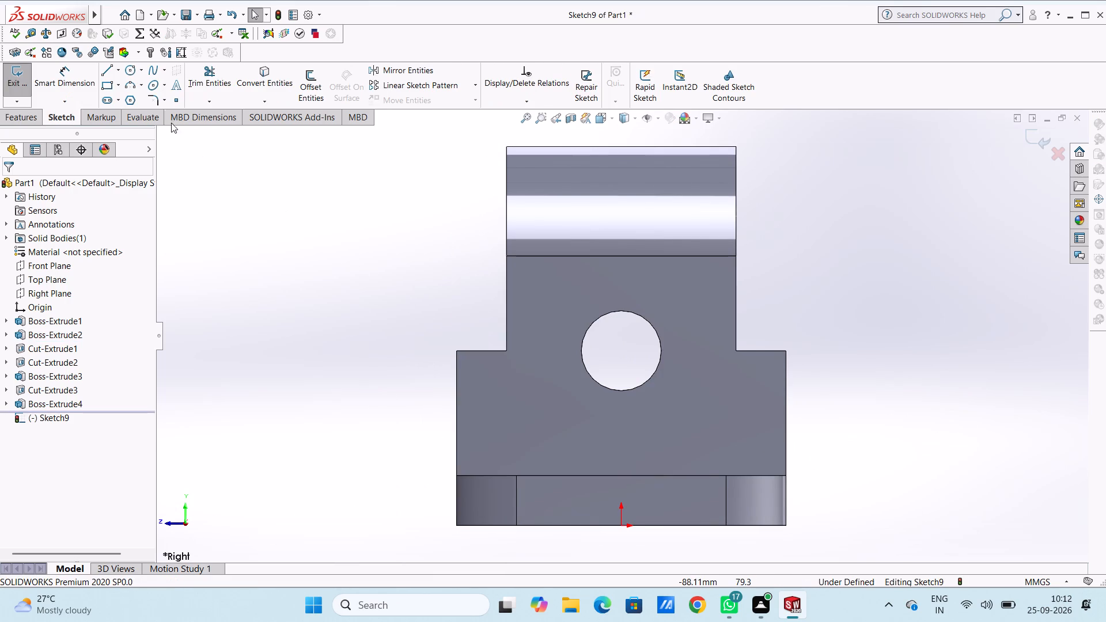
left_click(126, 66)
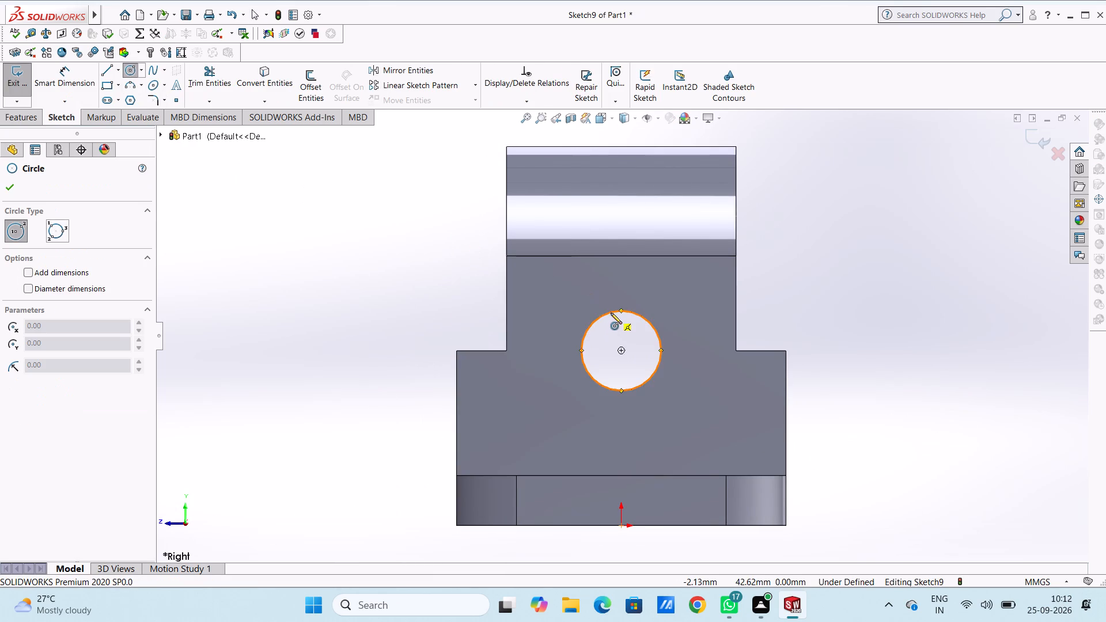
left_click(622, 349)
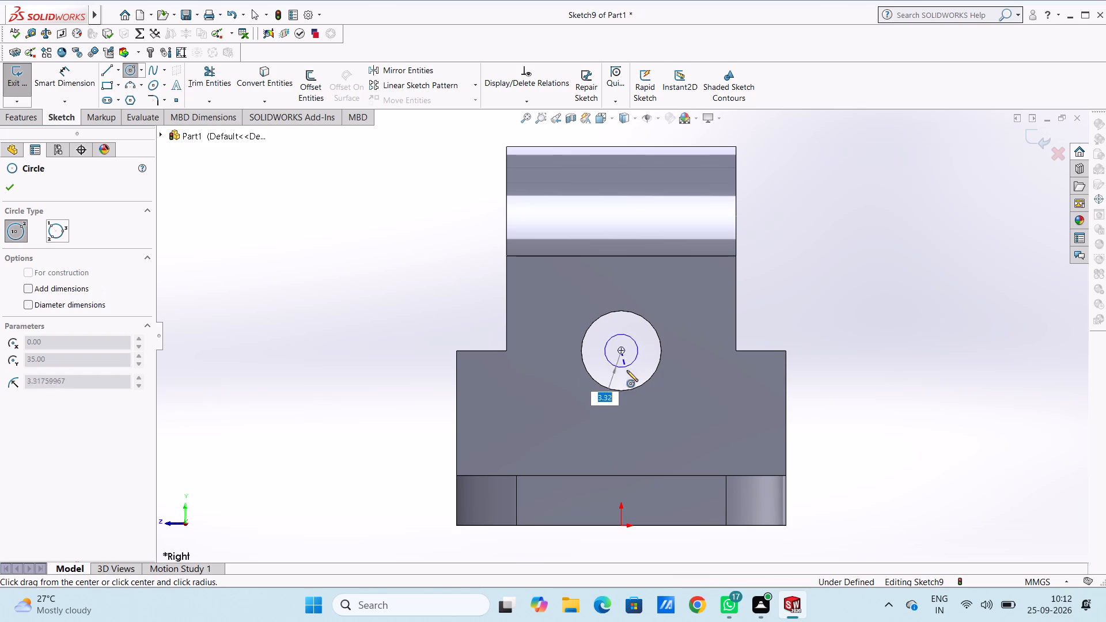
left_click(631, 391)
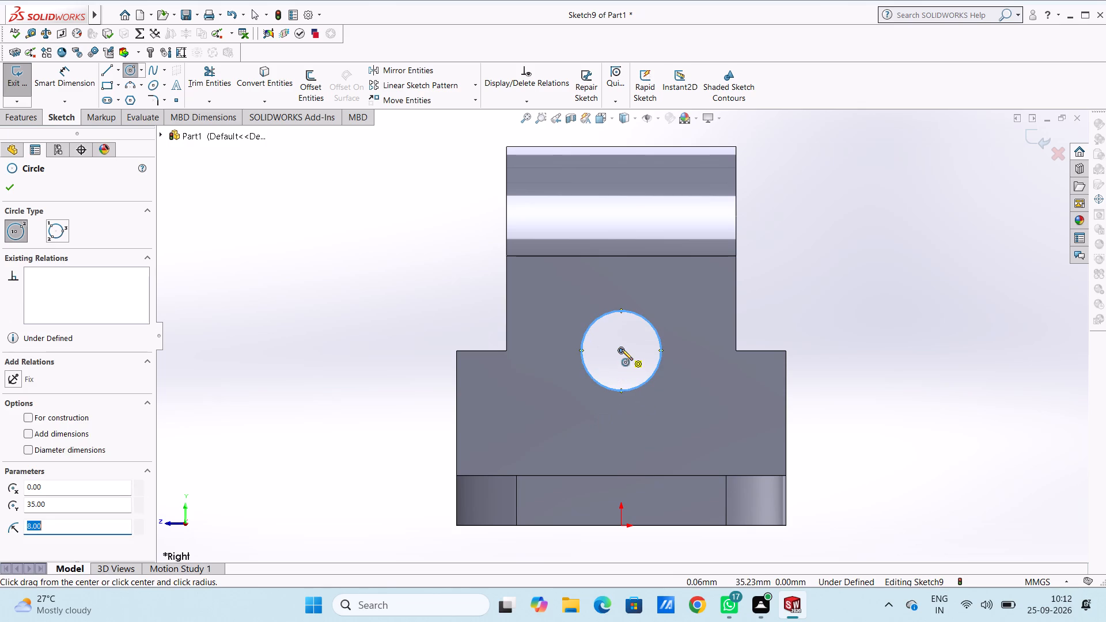
left_click(620, 348)
left_click(658, 411)
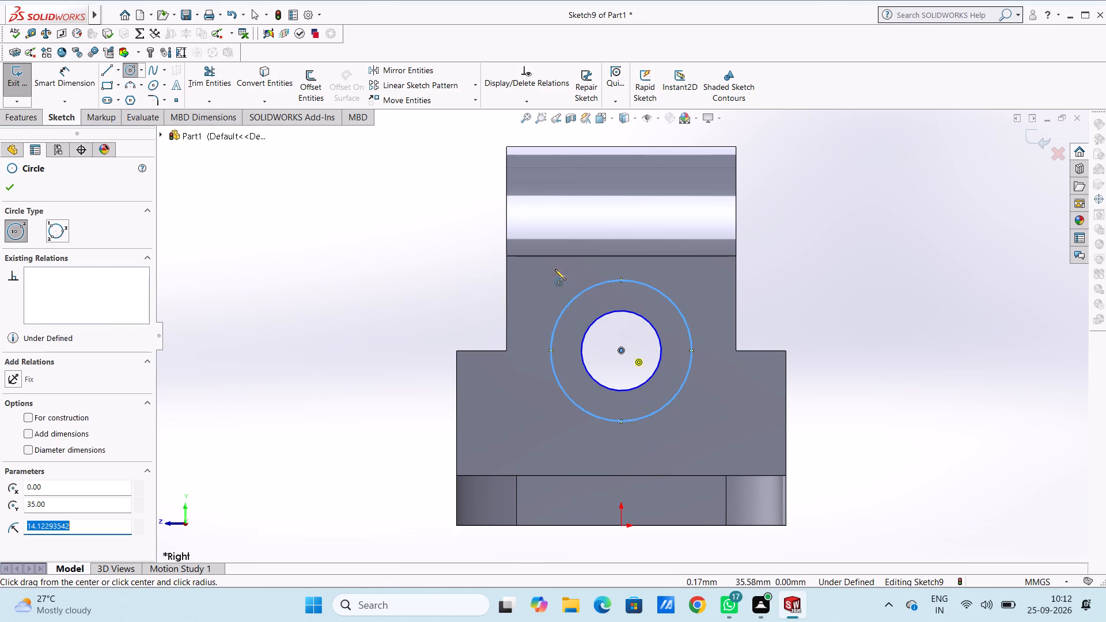
Dimension the outer circle's diameter as 30 mm and the inner circle's diameter as 16 mm.
left_click(78, 79)
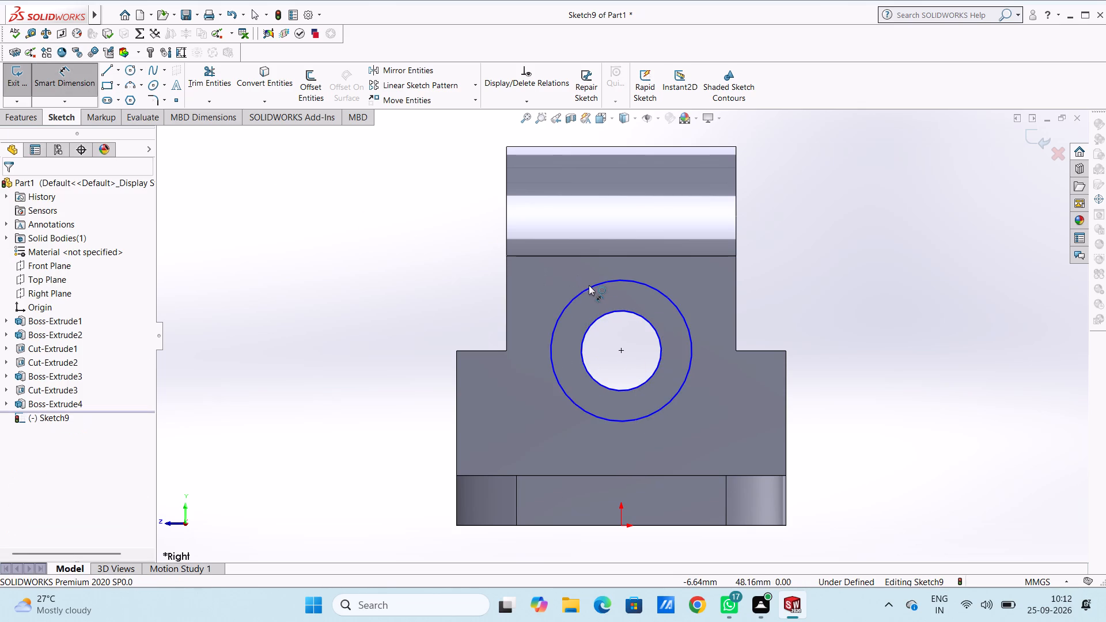
left_click(589, 285)
left_click(899, 236)
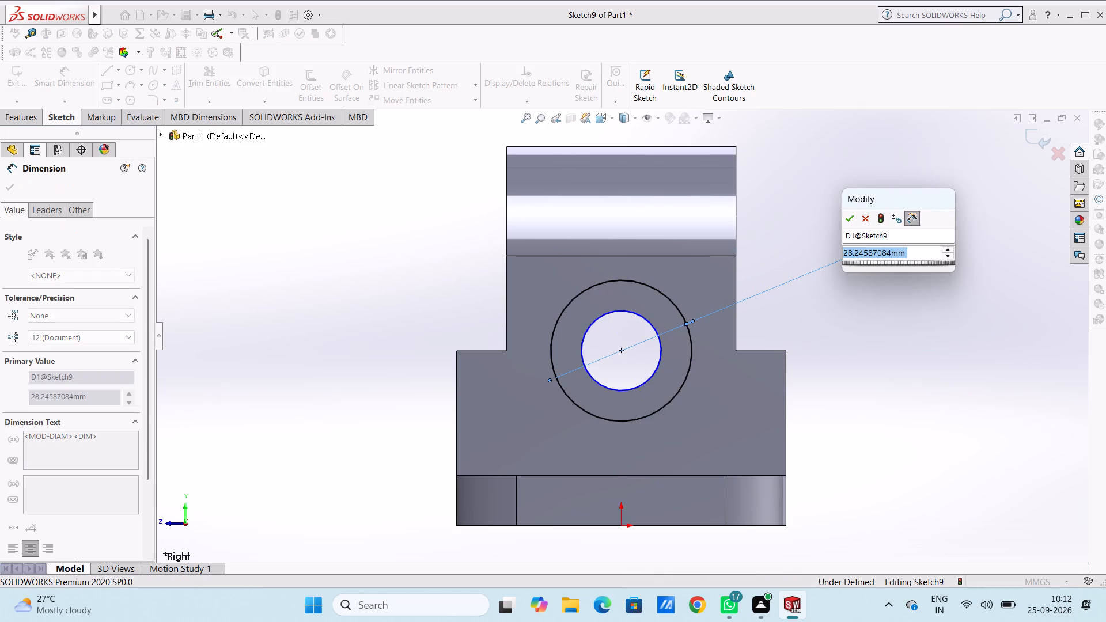
type("30")
key("Return")
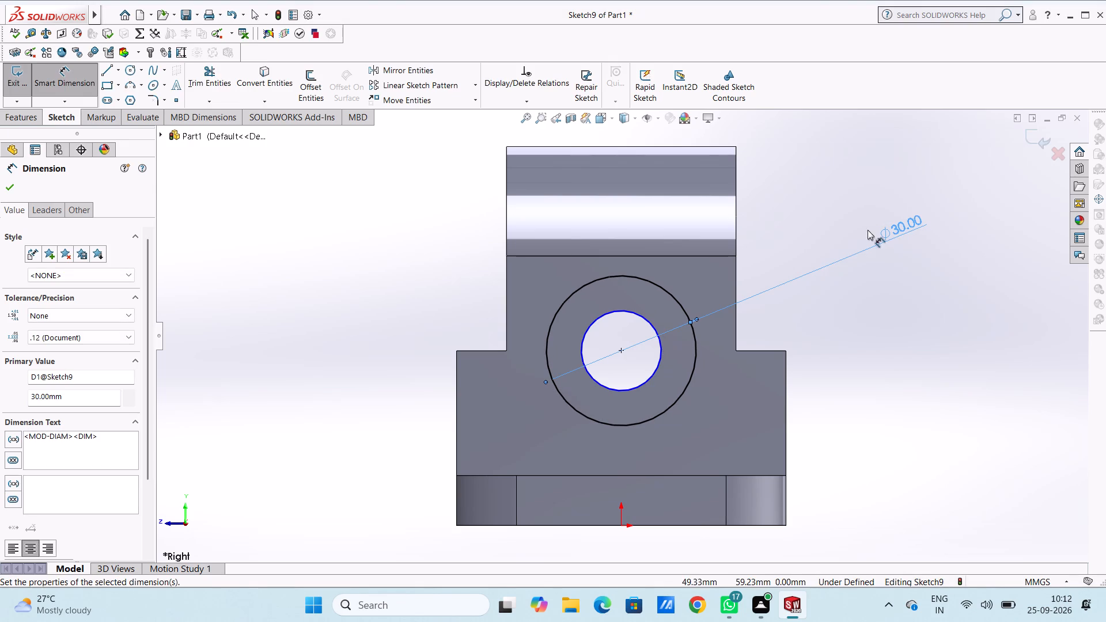
left_click(886, 300)
left_click(661, 352)
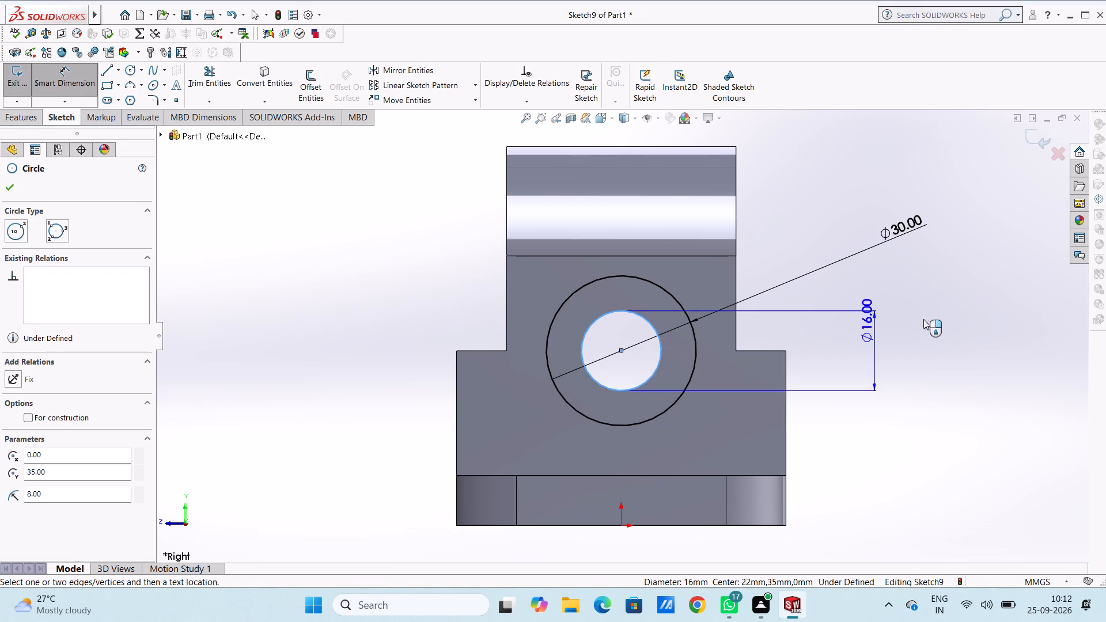
left_click(972, 255)
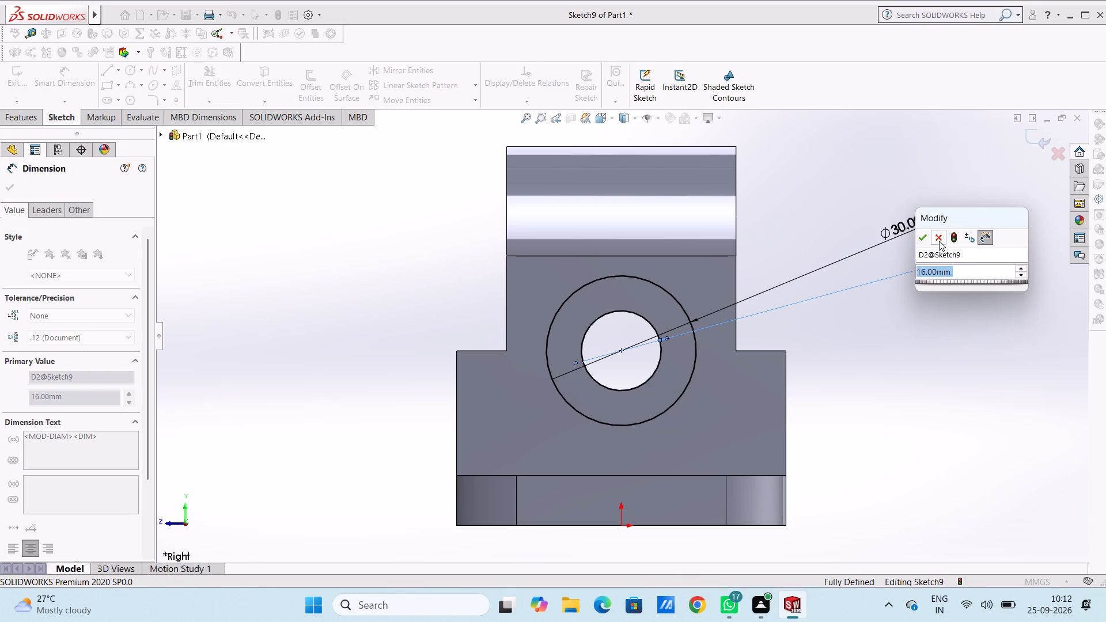
left_click(921, 246)
left_click(922, 241)
left_click(923, 195)
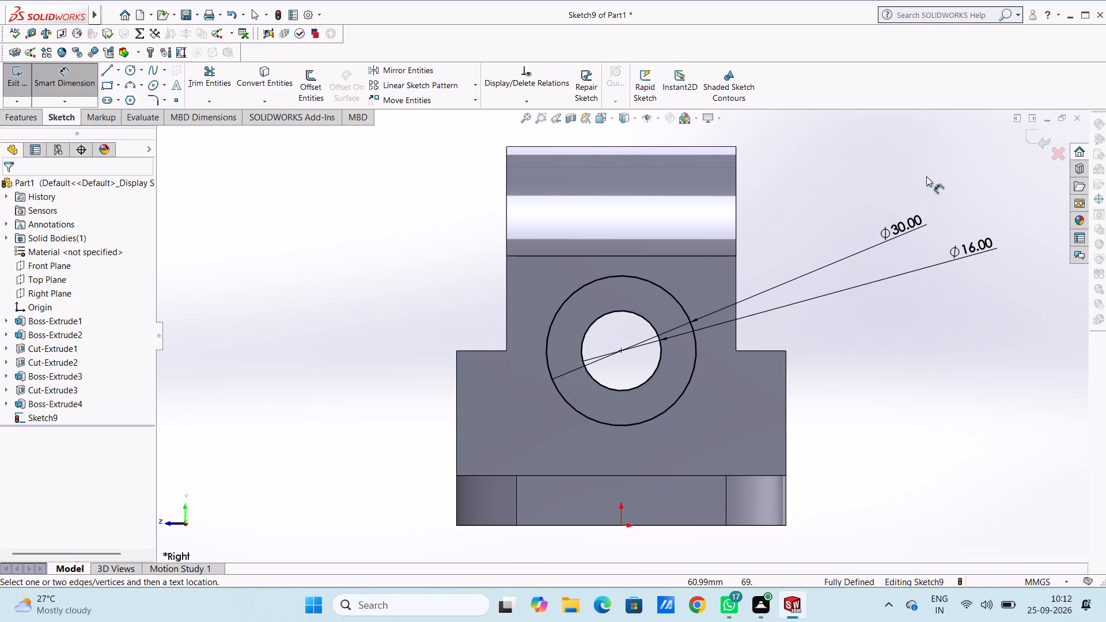
Extrude the ring between the two circles 25.5 mm outward from the leg as a blind boss merged with the body.
scroll(926, 176, "down", 1)
middle_click_drag(927, 178, 885, 222)
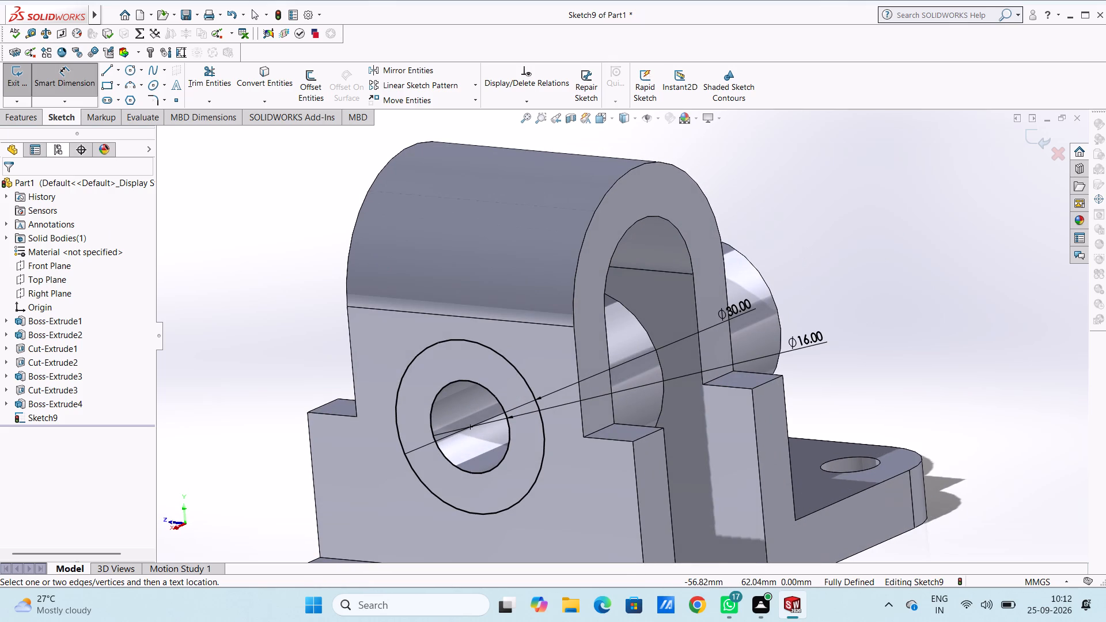
left_click(33, 120)
left_click(22, 78)
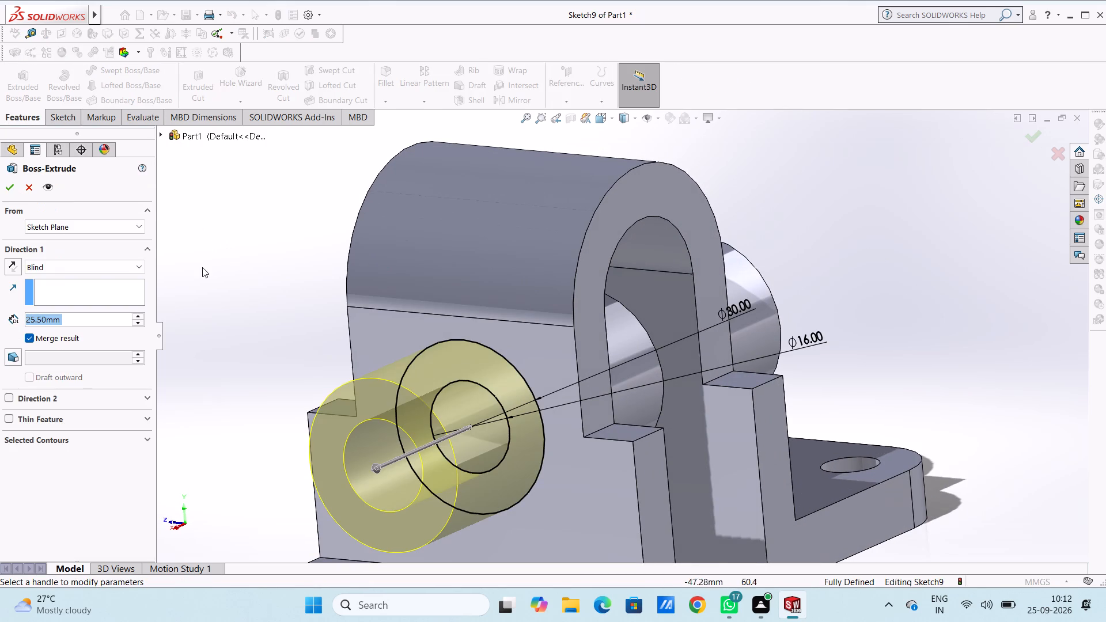
left_click(9, 188)
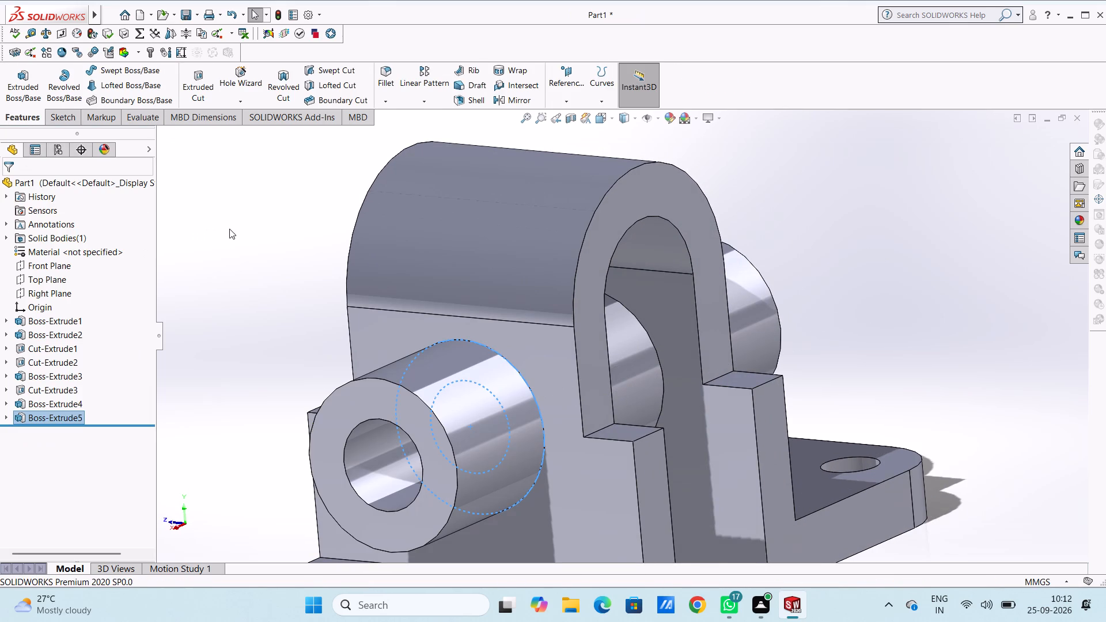
left_click(229, 229)
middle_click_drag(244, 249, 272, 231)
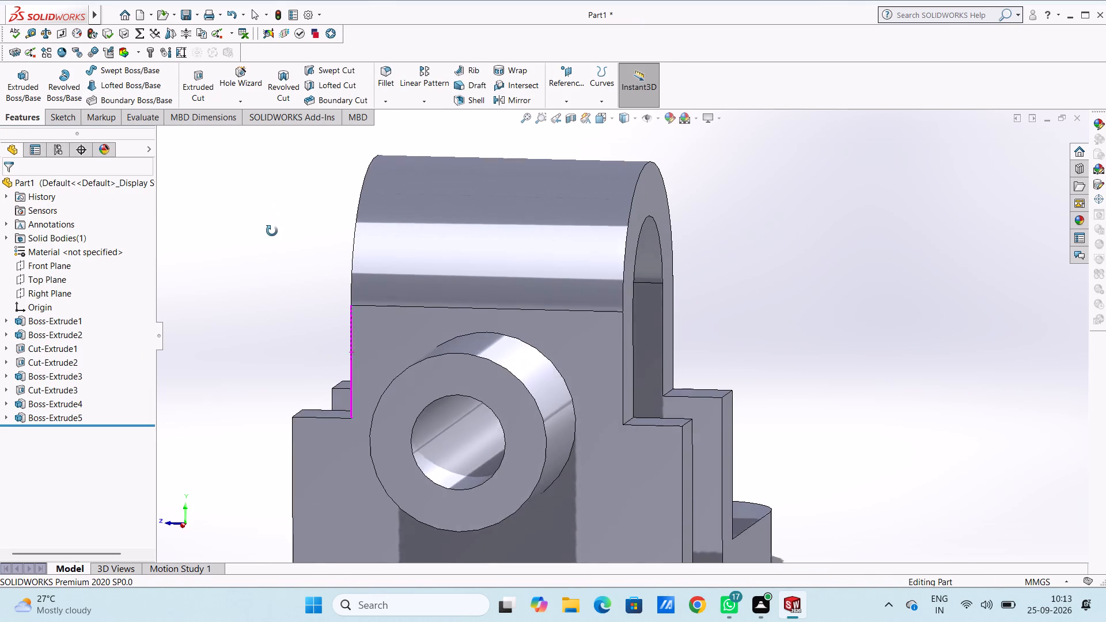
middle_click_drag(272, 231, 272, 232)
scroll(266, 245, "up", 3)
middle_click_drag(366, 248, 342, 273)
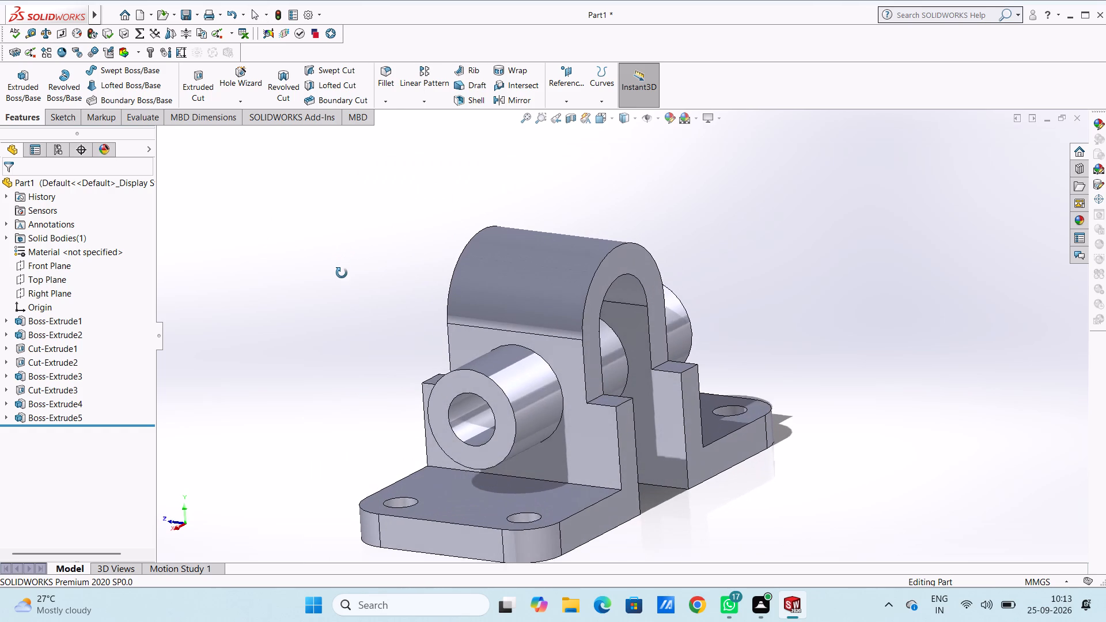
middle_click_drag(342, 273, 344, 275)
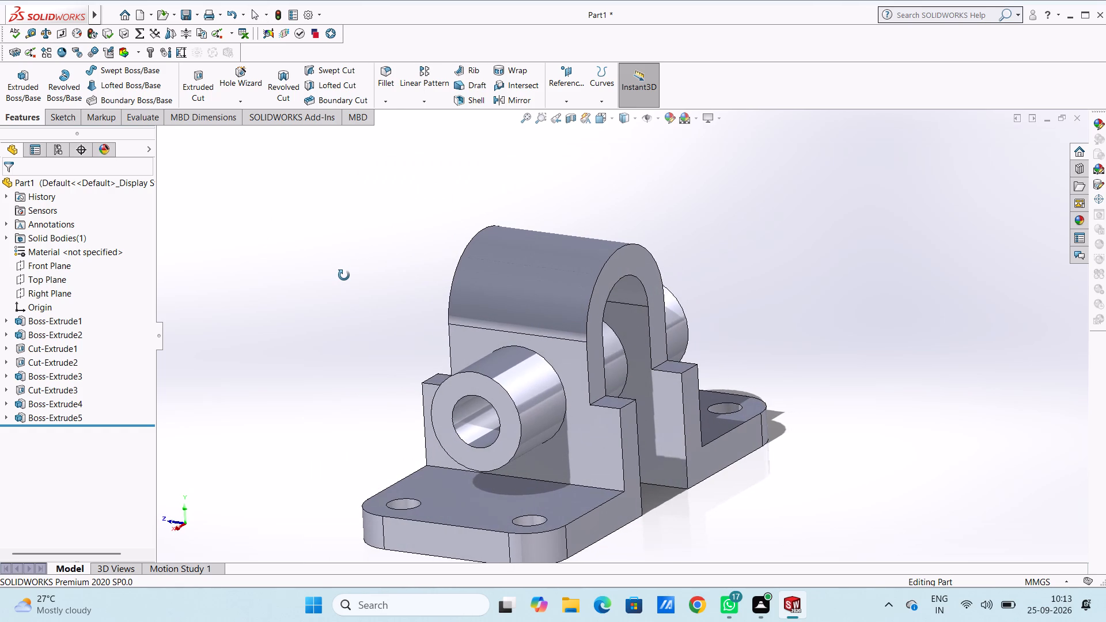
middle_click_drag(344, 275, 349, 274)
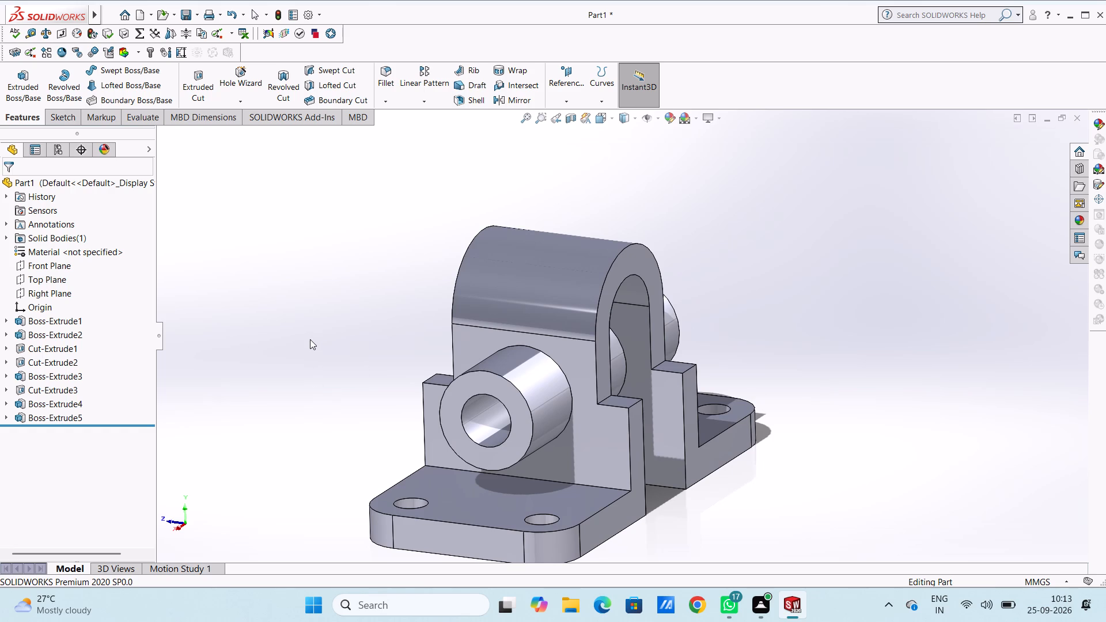
On the new boss's end face, sketch a 17 mm vertical line from the bore's lowest point down to the base plate's top edge.
key("ctrl+4")
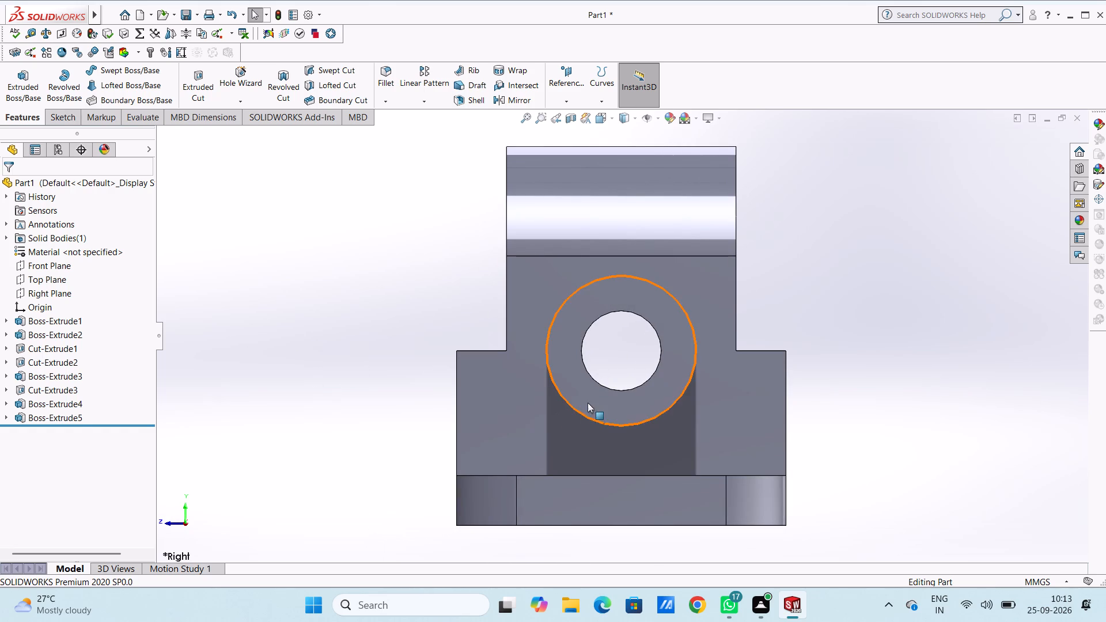
left_click(604, 411)
left_click(652, 373)
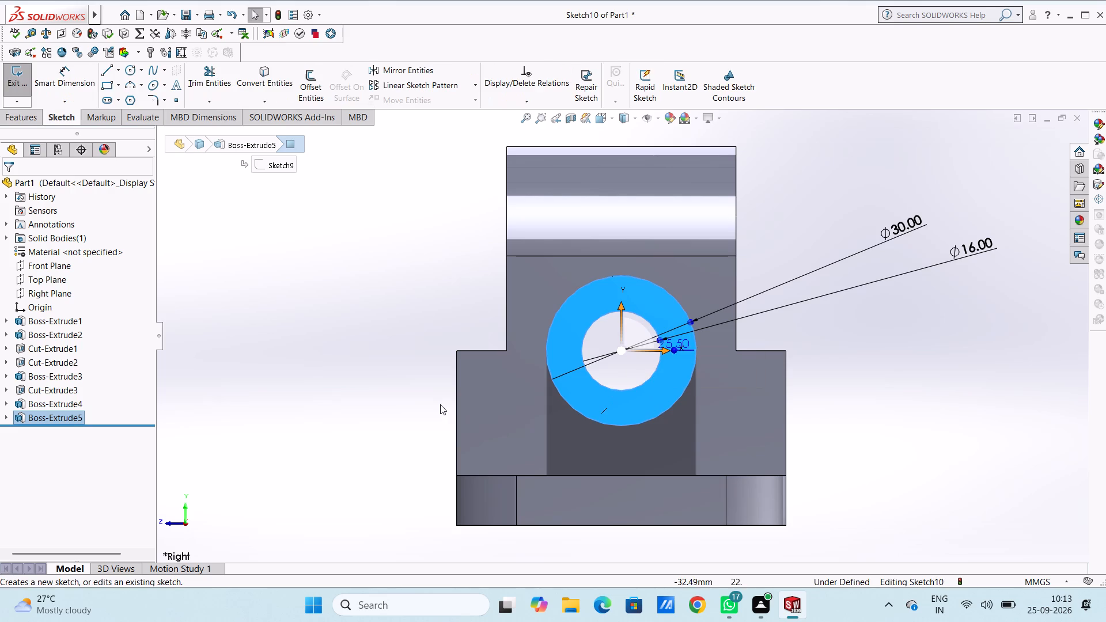
left_click(278, 308)
left_click(106, 70)
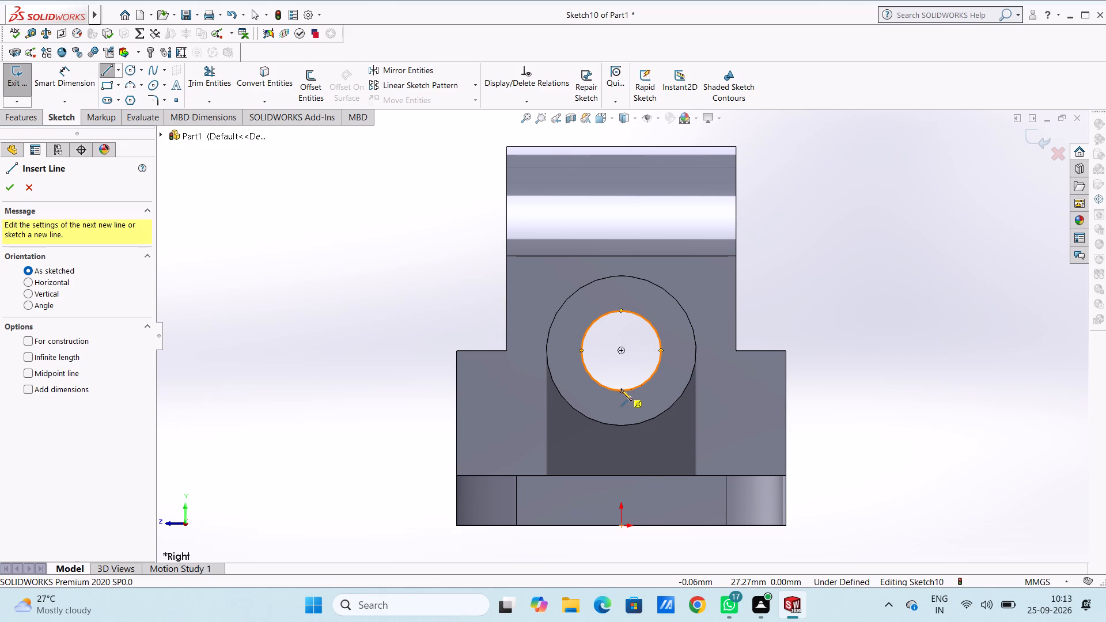
left_click(621, 389)
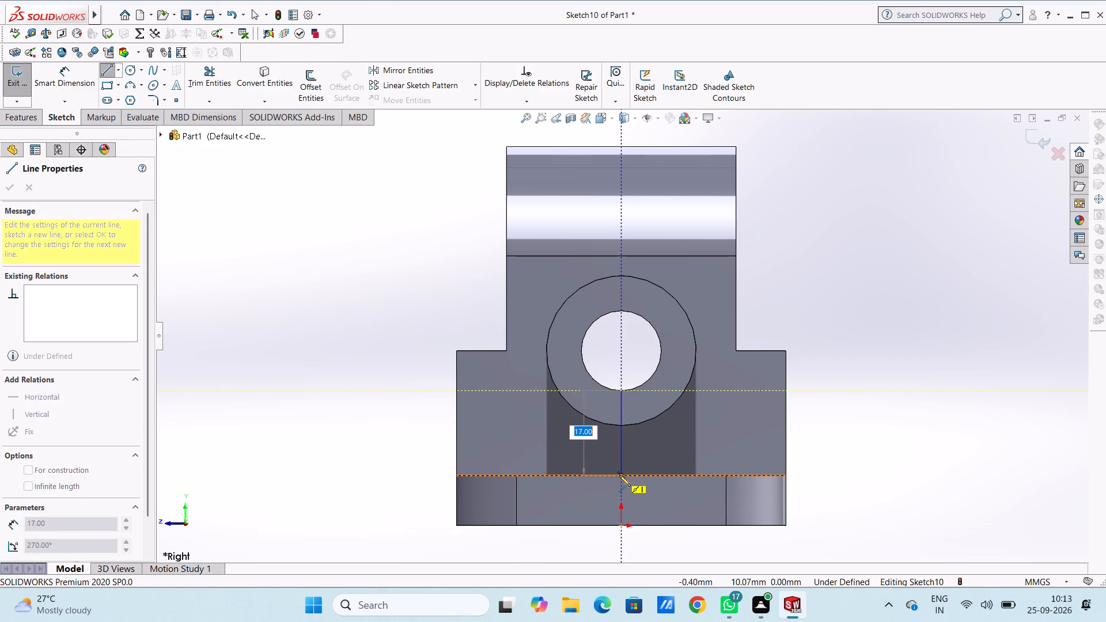
left_click(619, 475)
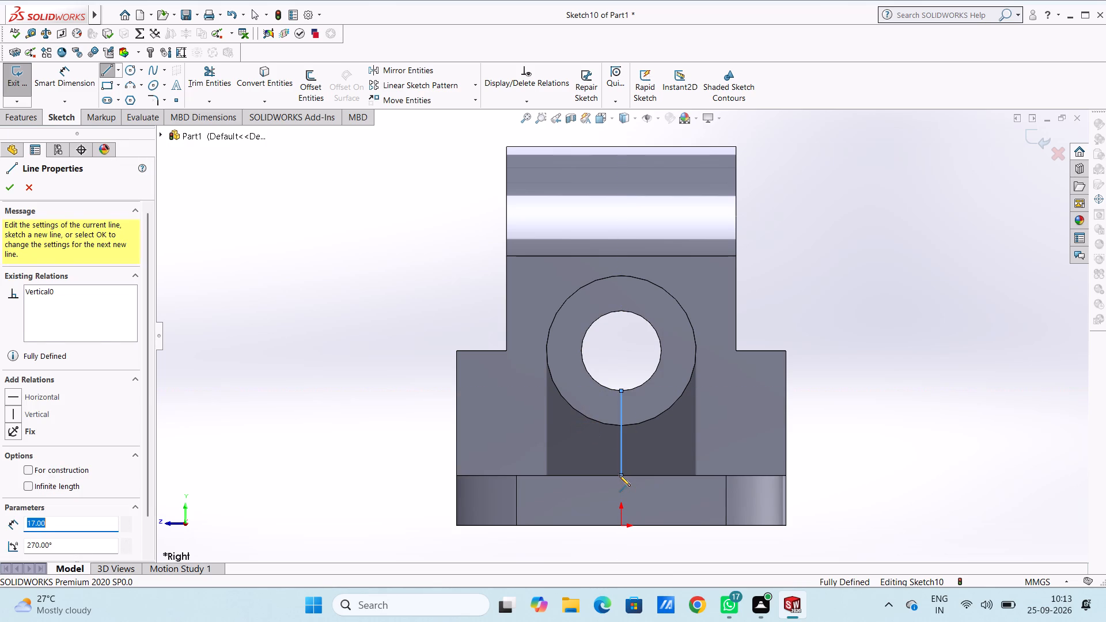
key("Escape")
key("Escape")
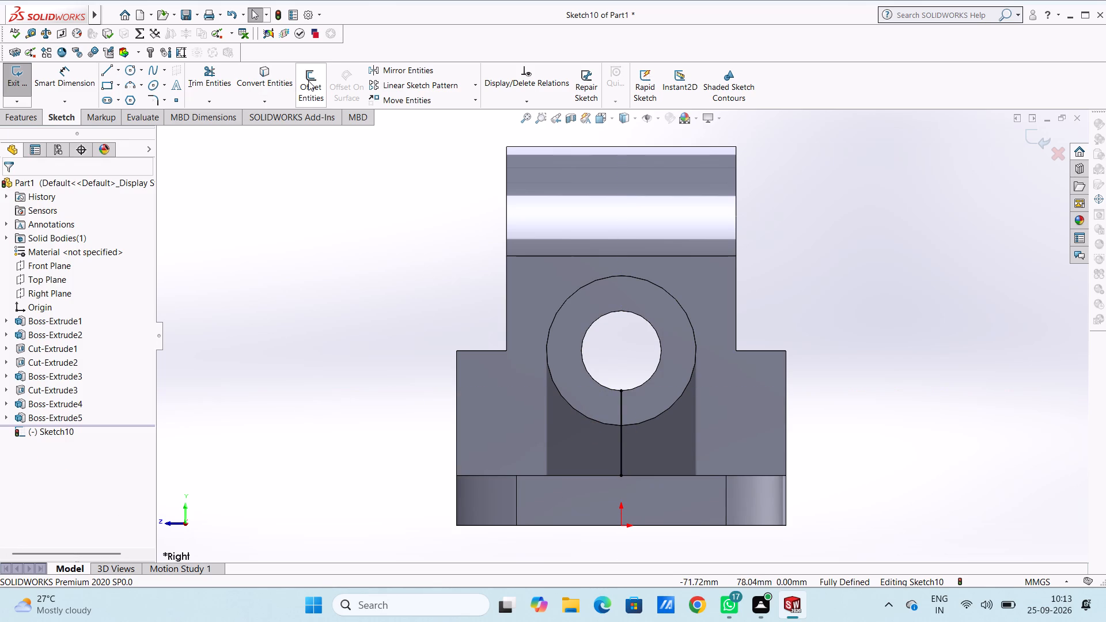
Offset the vertical line 4 mm bi-directionally, with dimensions added.
left_click(308, 81)
left_click(621, 435)
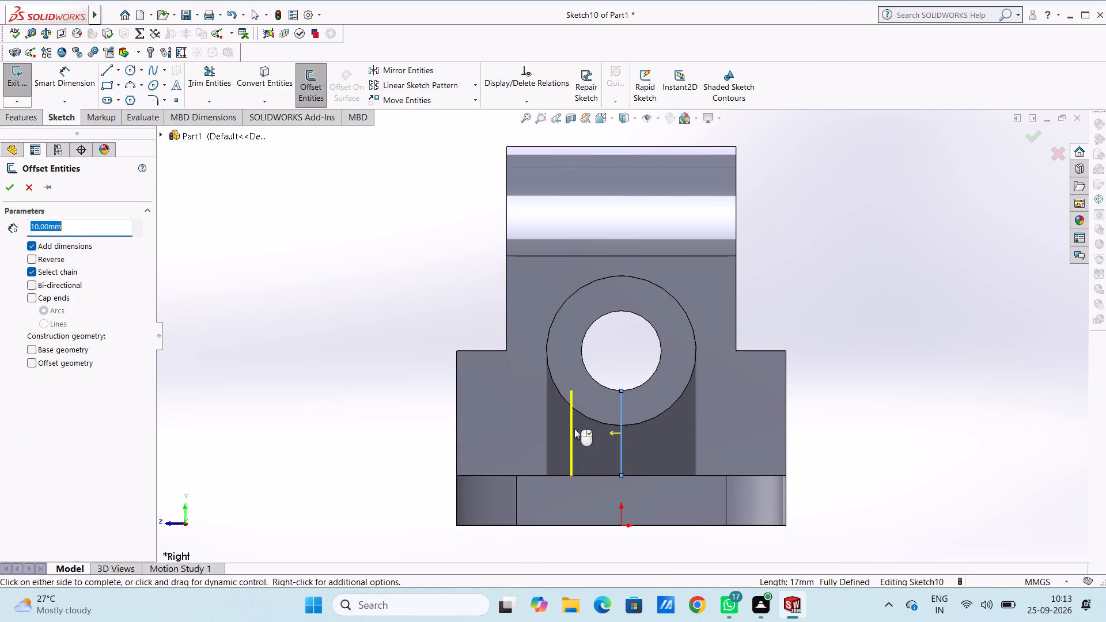
left_click(33, 285)
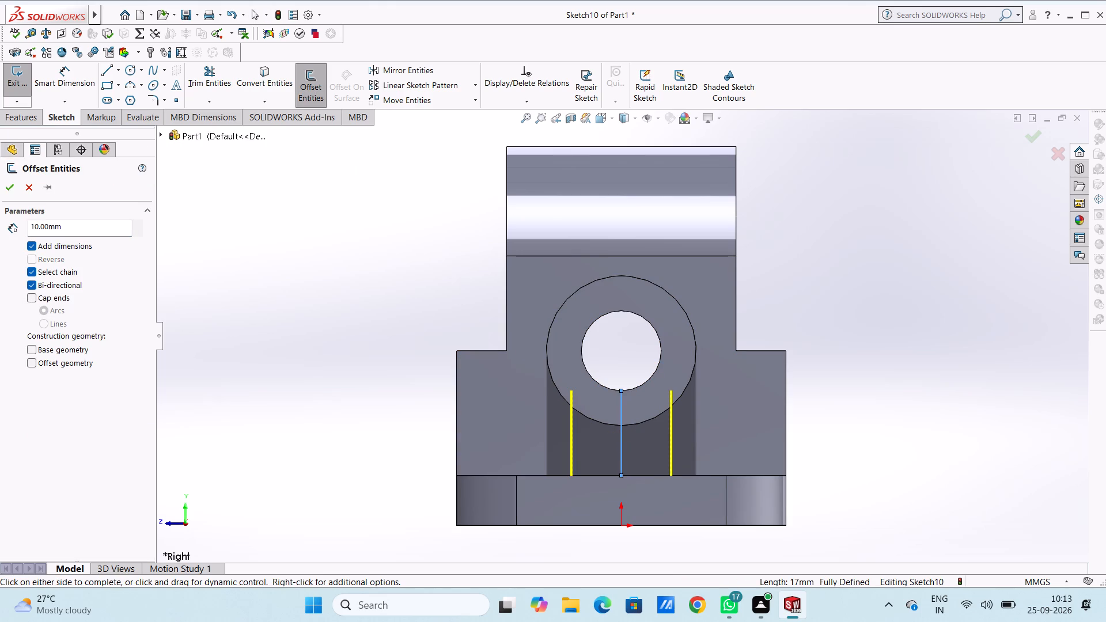
double_click(65, 231)
key("4")
key("Return")
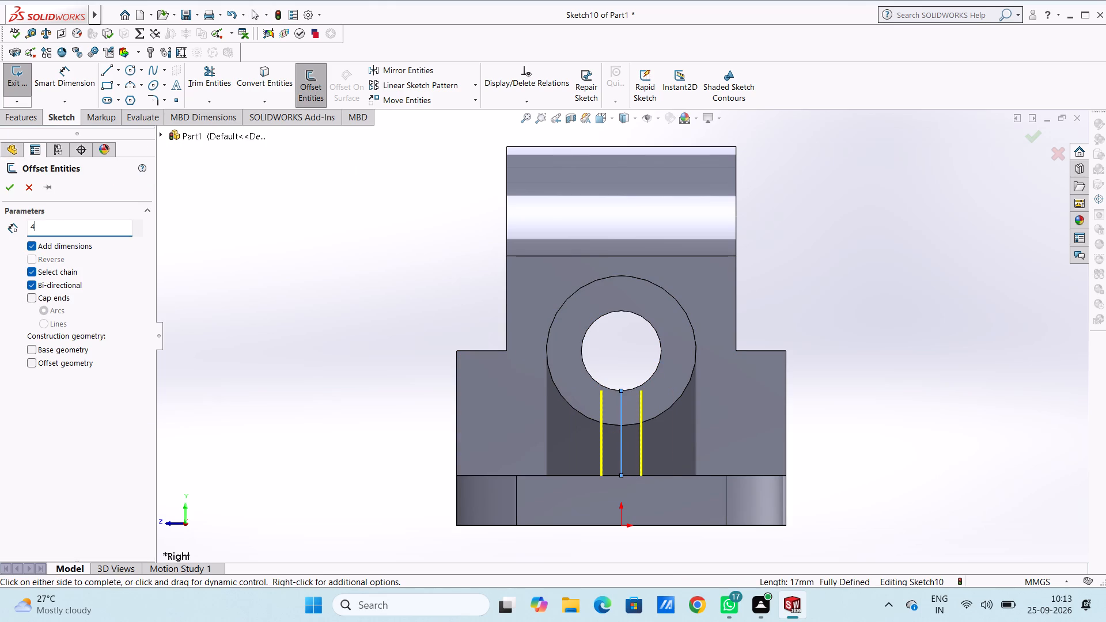
left_click(7, 188)
left_click(217, 249)
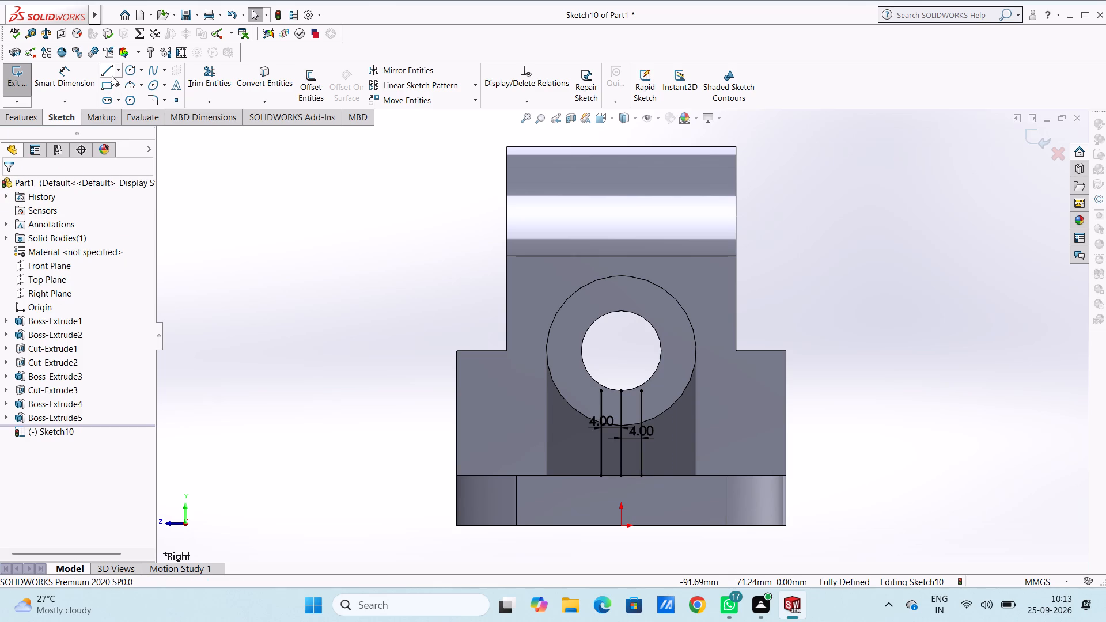
Connect the ends of the two offset lines with sketch lines to close an 8 mm wide rectangle below the bore.
left_click(108, 73)
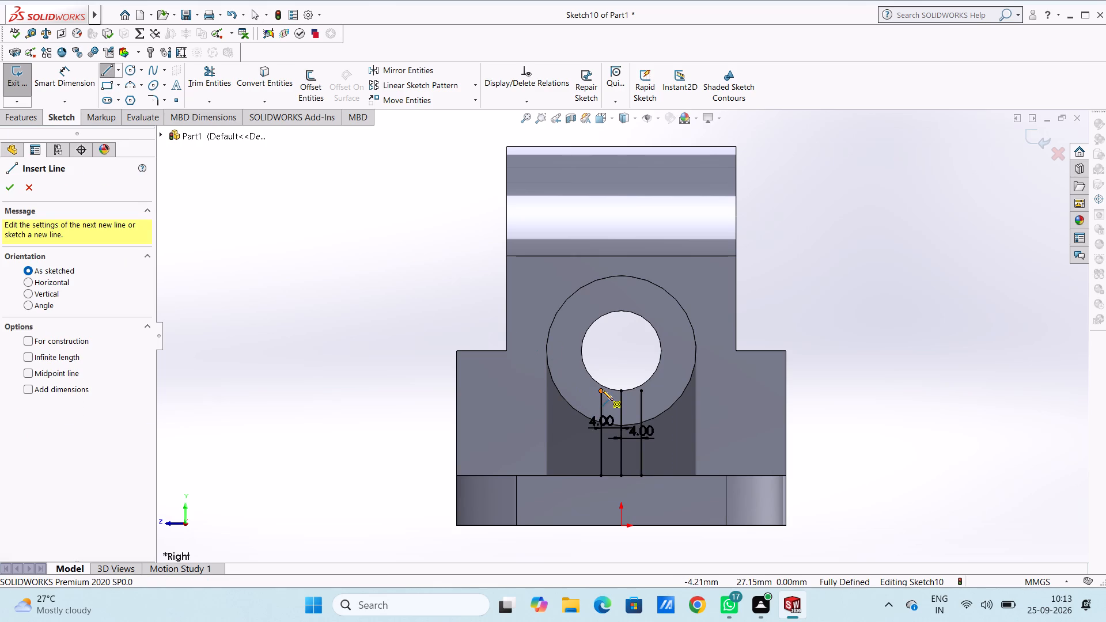
left_click(601, 389)
left_click(642, 391)
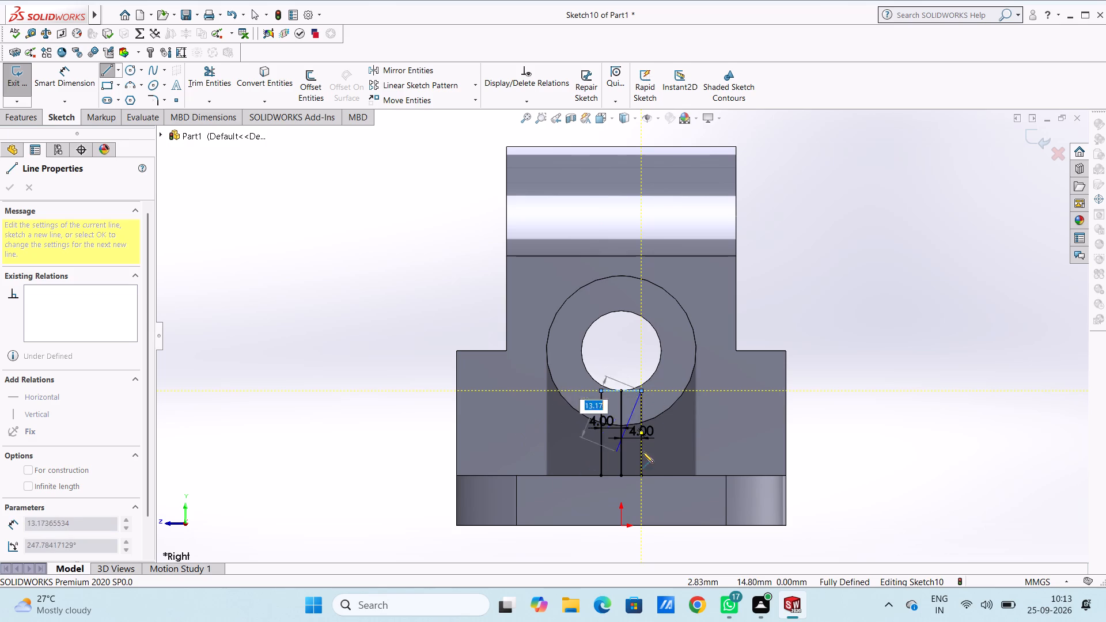
left_click(642, 474)
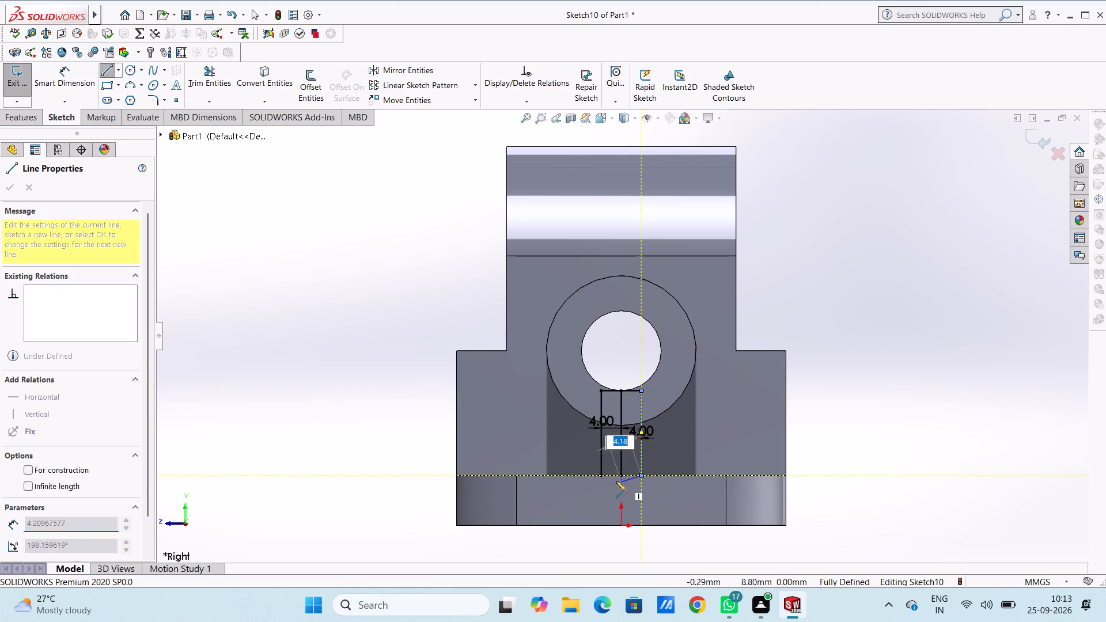
left_click(601, 475)
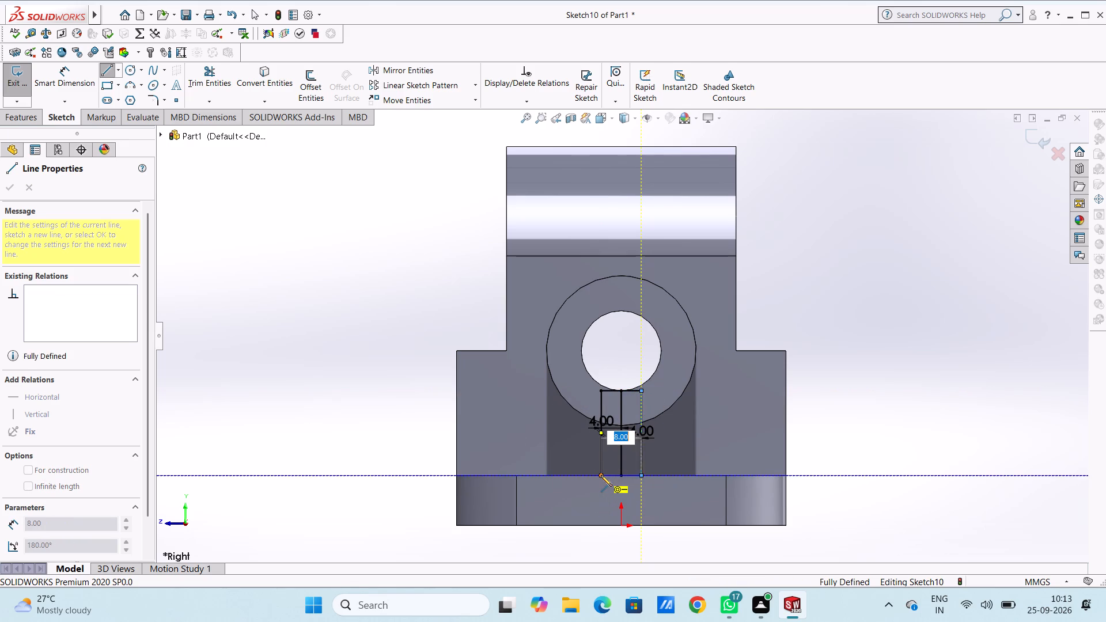
key("Escape")
key("Escape")
key("Escape")
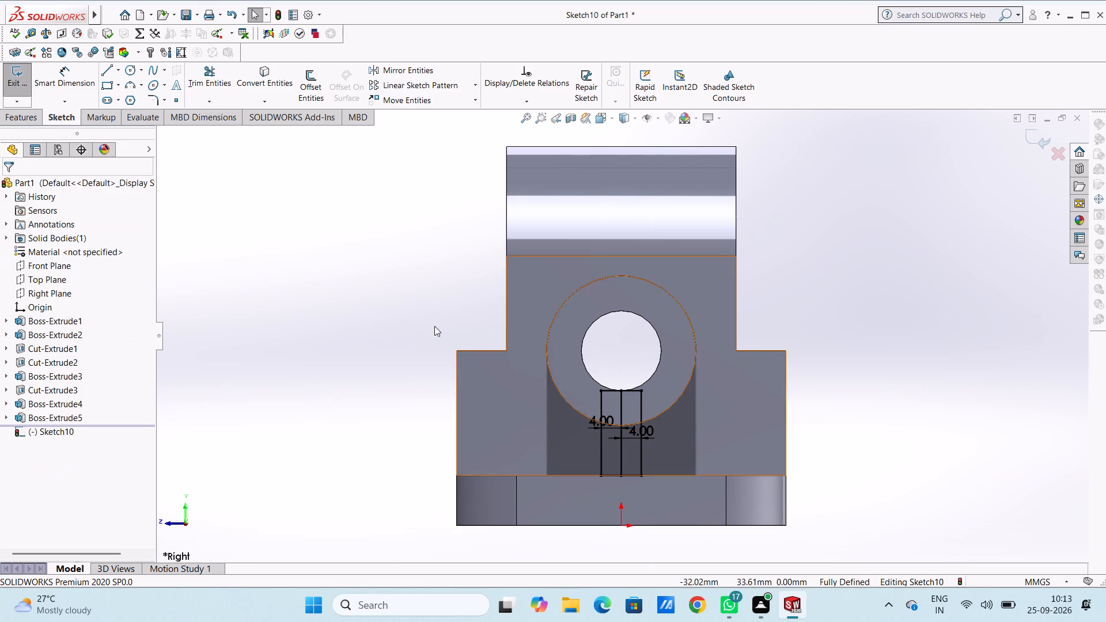
Delete the vertical centre line inside the 8 mm wide rectangle below the bore.
middle_click_drag(387, 267, 379, 308)
scroll(378, 308, "up", 2)
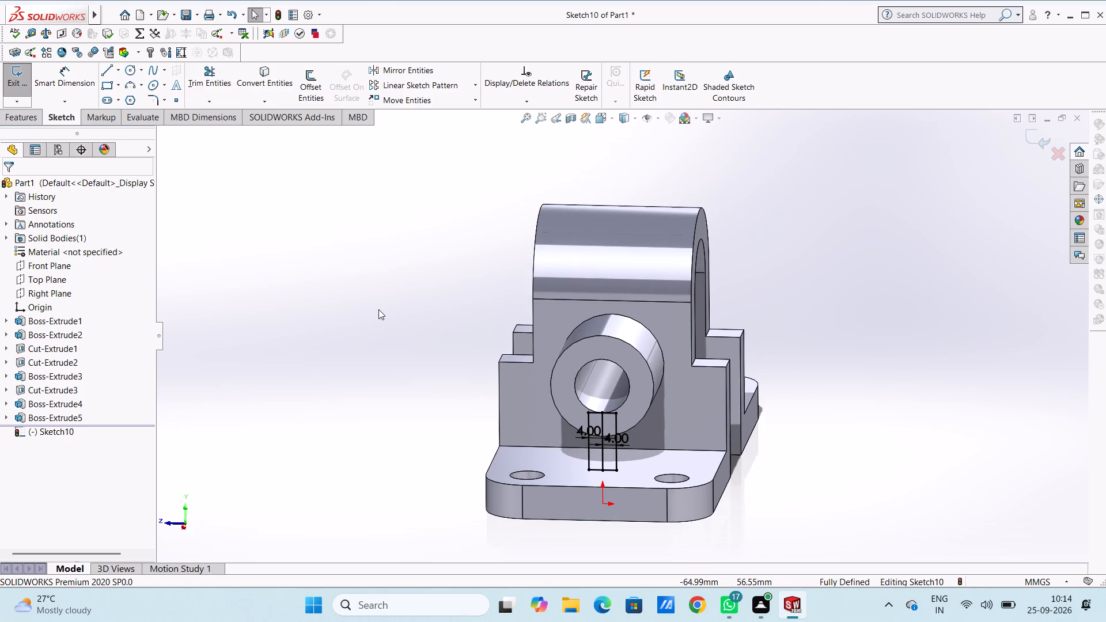
middle_click_drag(403, 329, 407, 266)
middle_click_drag(407, 267, 408, 274)
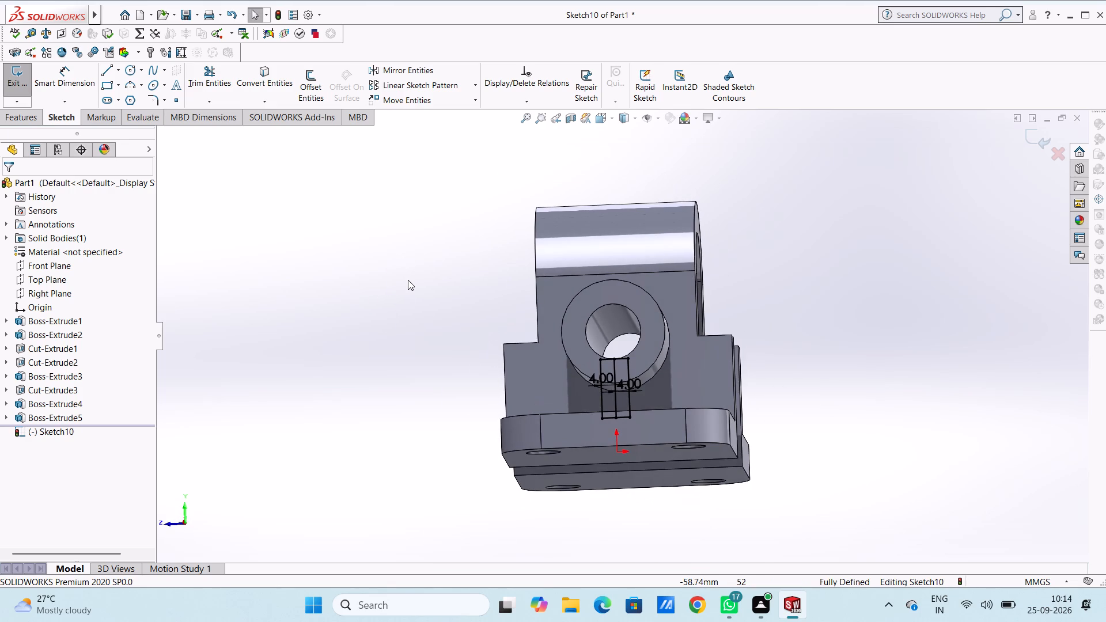
key("ctrl+3")
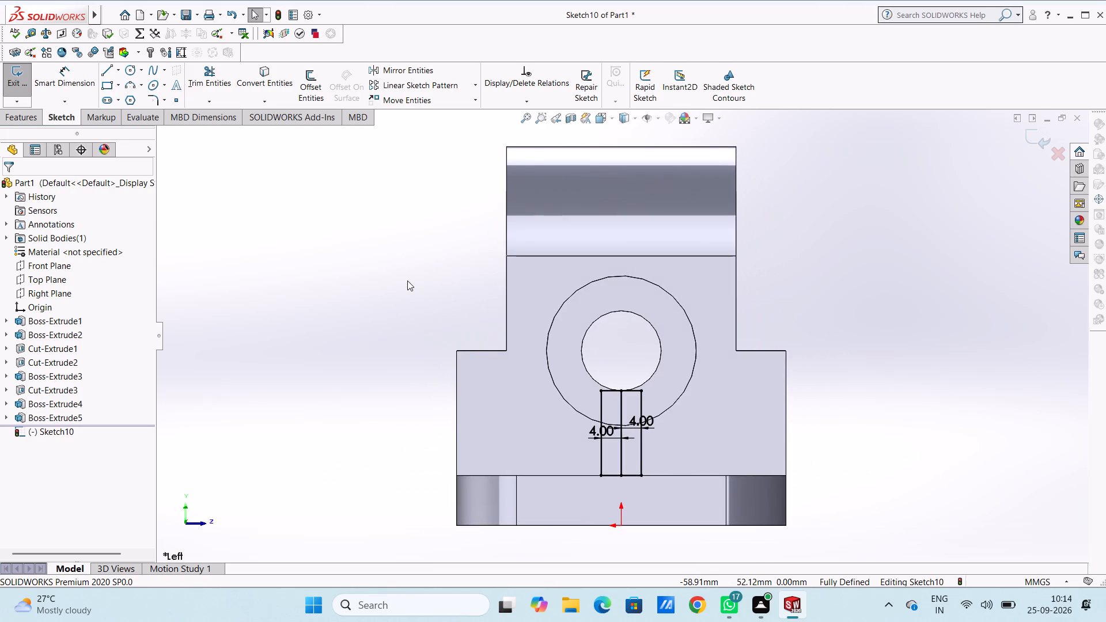
key("ctrl+4")
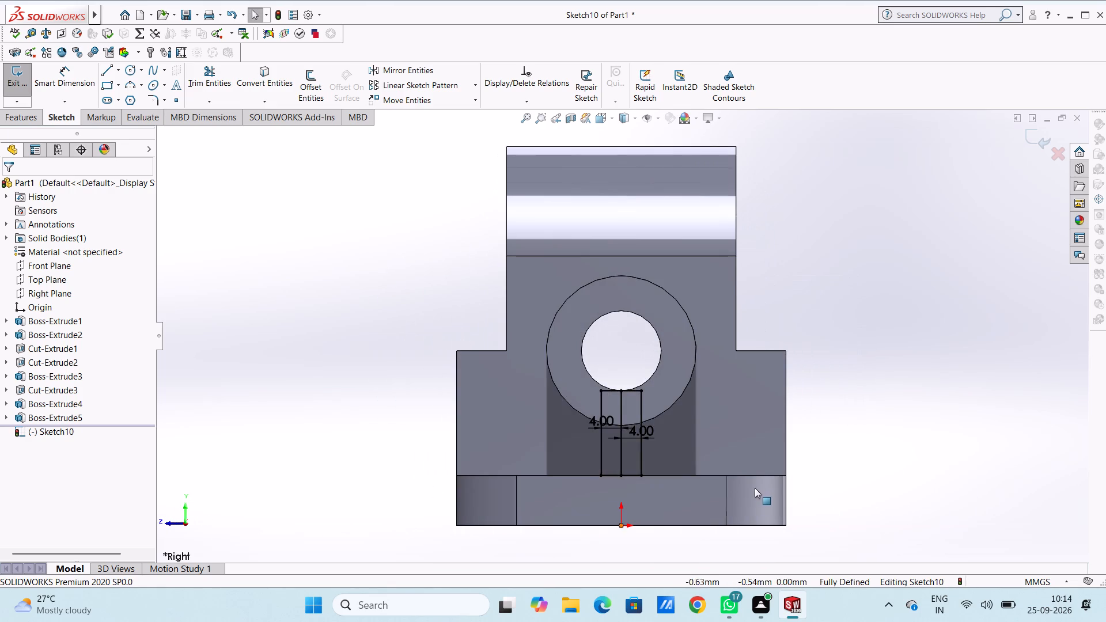
scroll(750, 485, "down", 4)
left_click(457, 367)
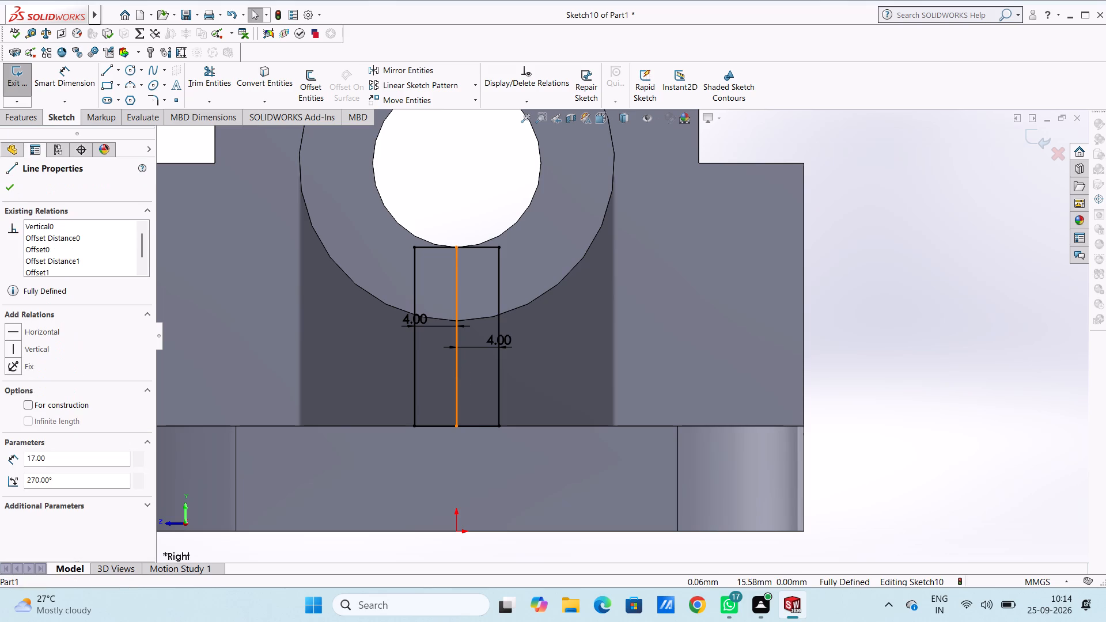
key("Delete")
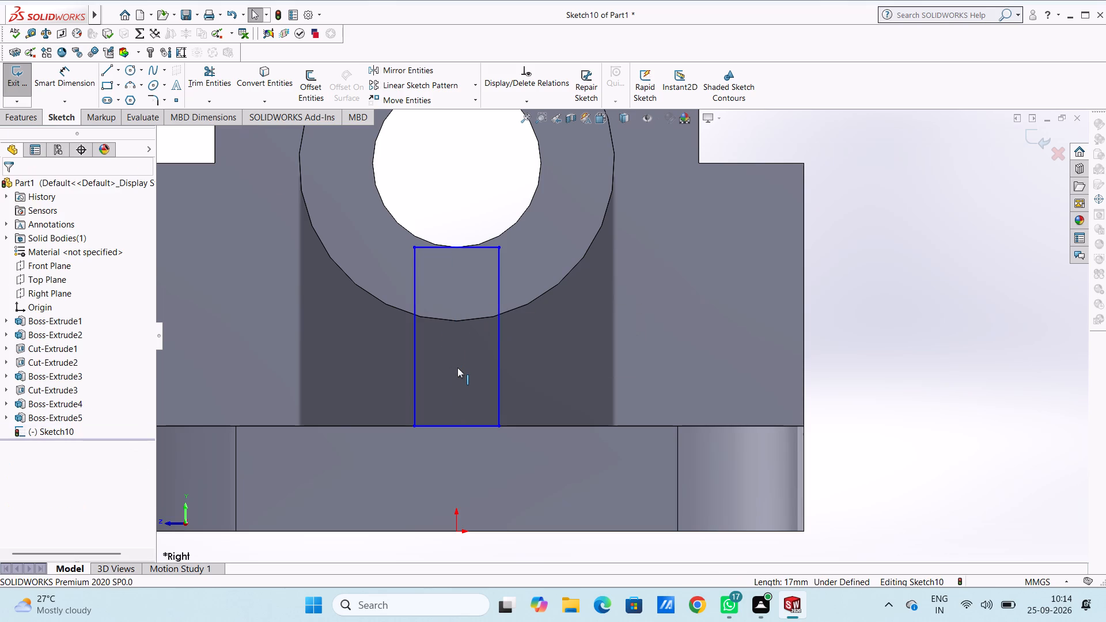
Dimension the rectangle's left vertical side at 17 mm long and 4 mm horizontally from the origin.
scroll(457, 367, "up", 3)
left_click(67, 73)
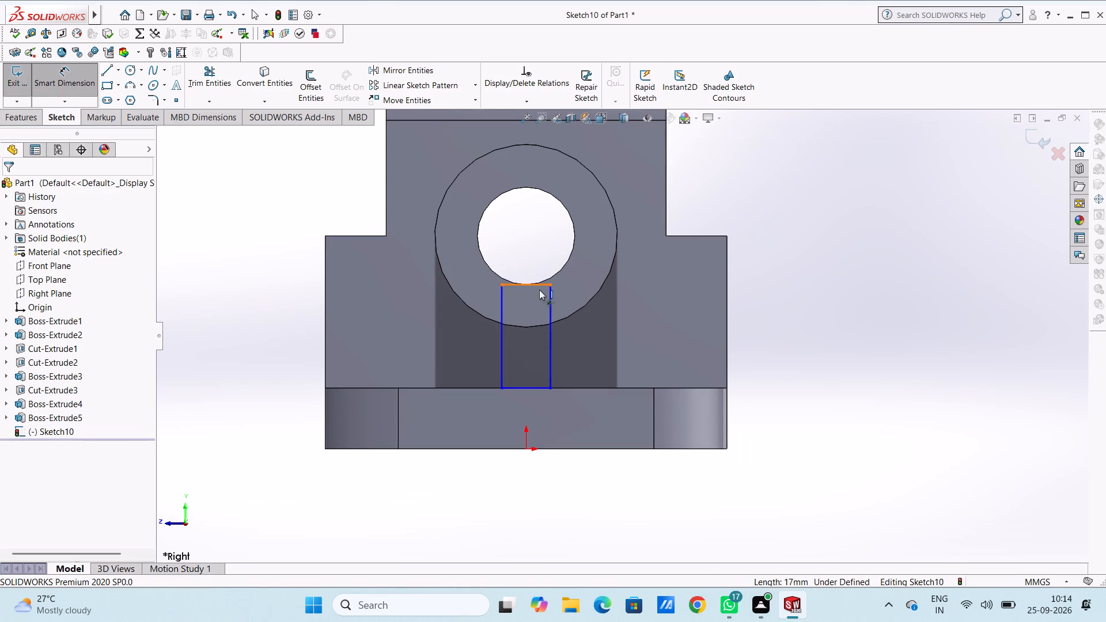
left_click(502, 335)
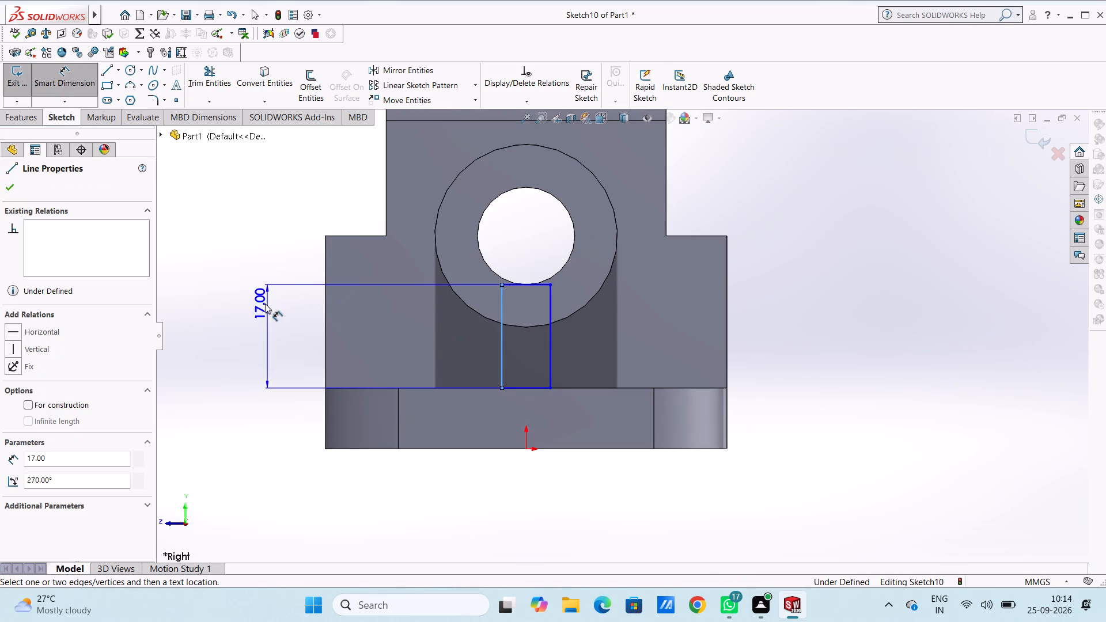
left_click(255, 301)
left_click(205, 284)
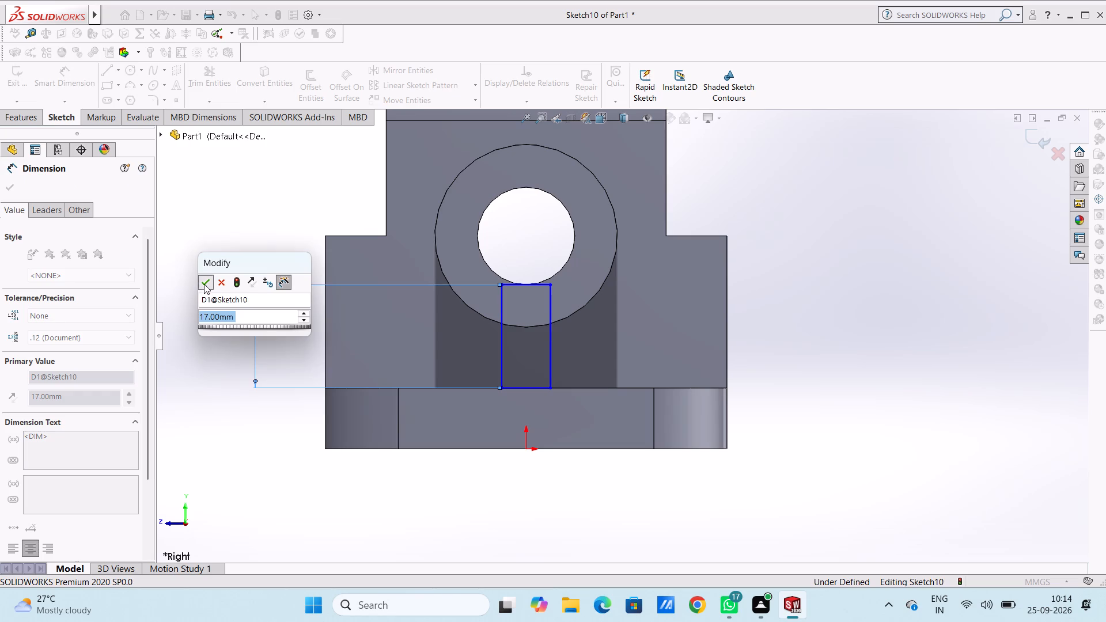
left_click(221, 225)
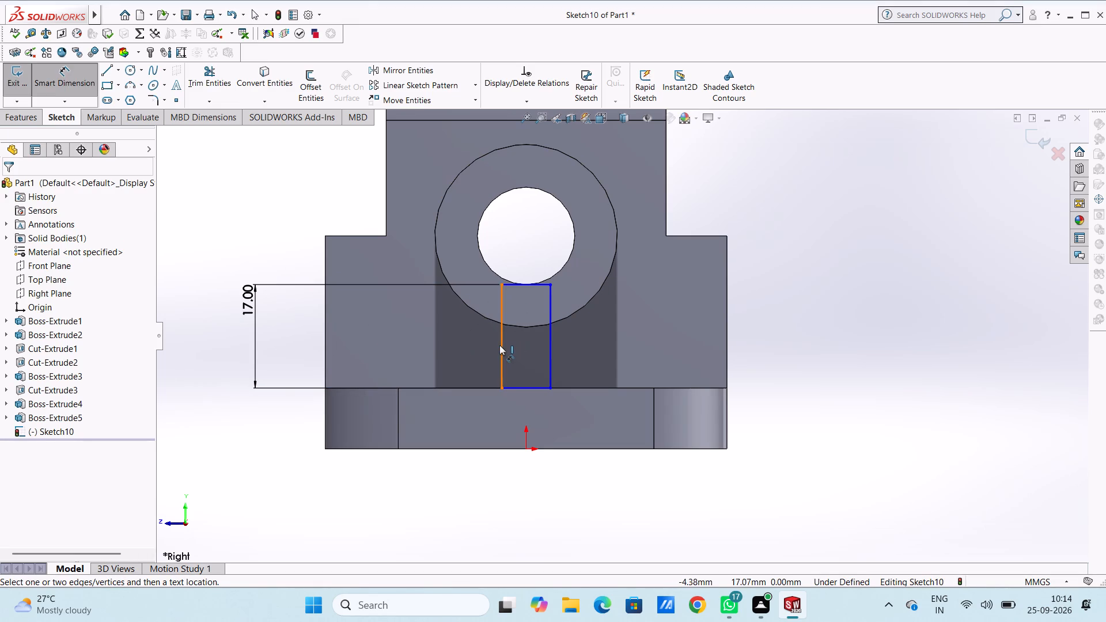
left_click(499, 345)
left_click(528, 449)
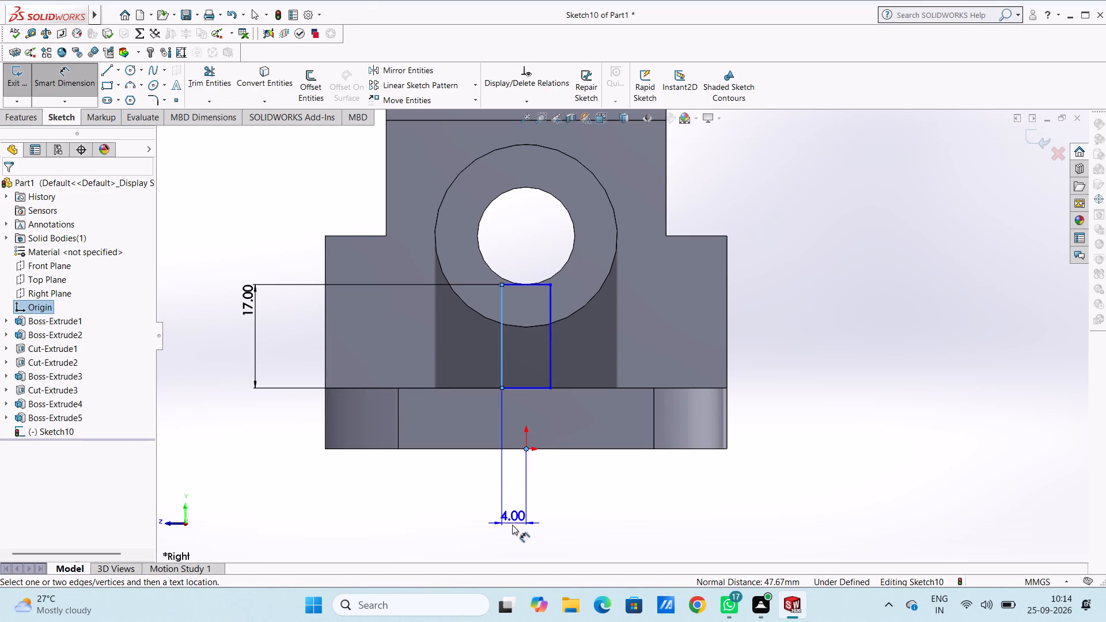
left_click(512, 525)
left_click(459, 509)
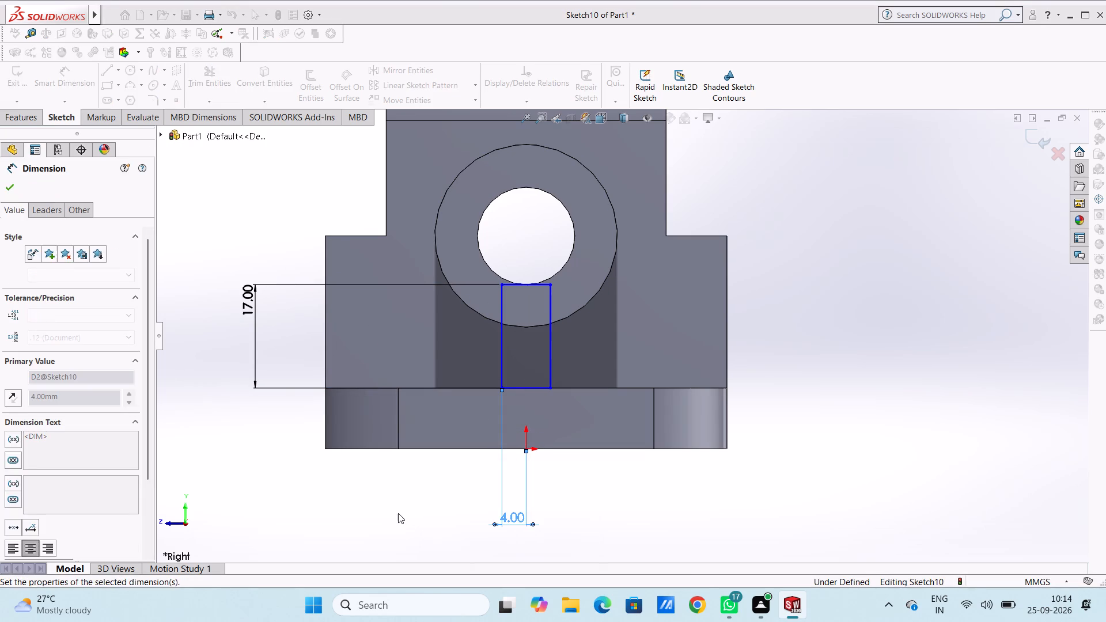
left_click(398, 513)
Dimension the rectangle's right vertical side at 17 mm and its top edge at 8 mm.
left_click(548, 347)
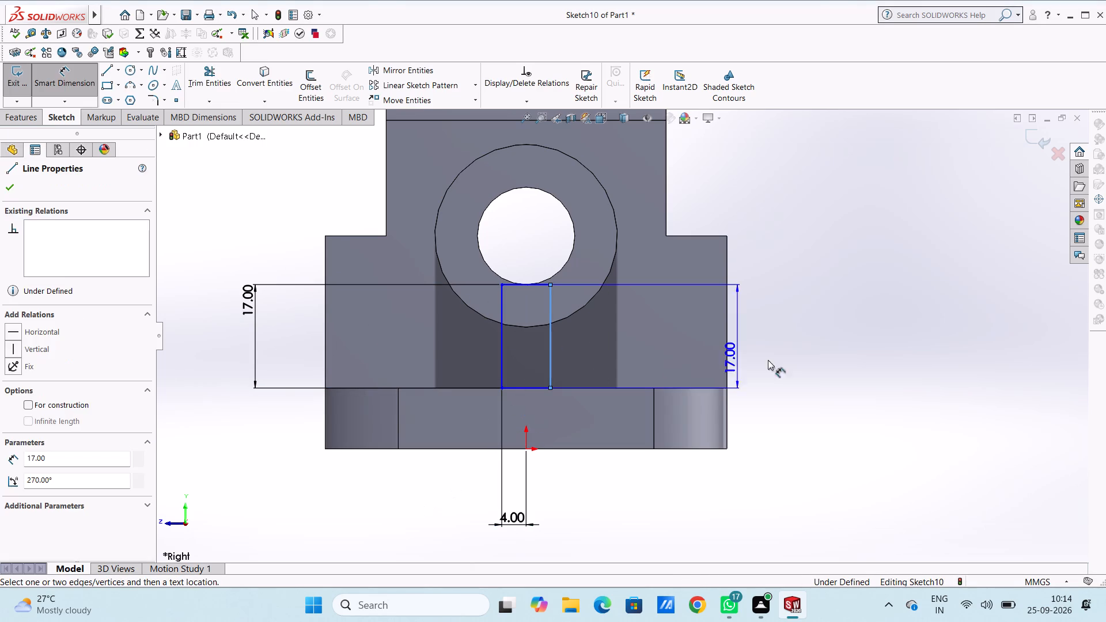
left_click(871, 367)
left_click(821, 348)
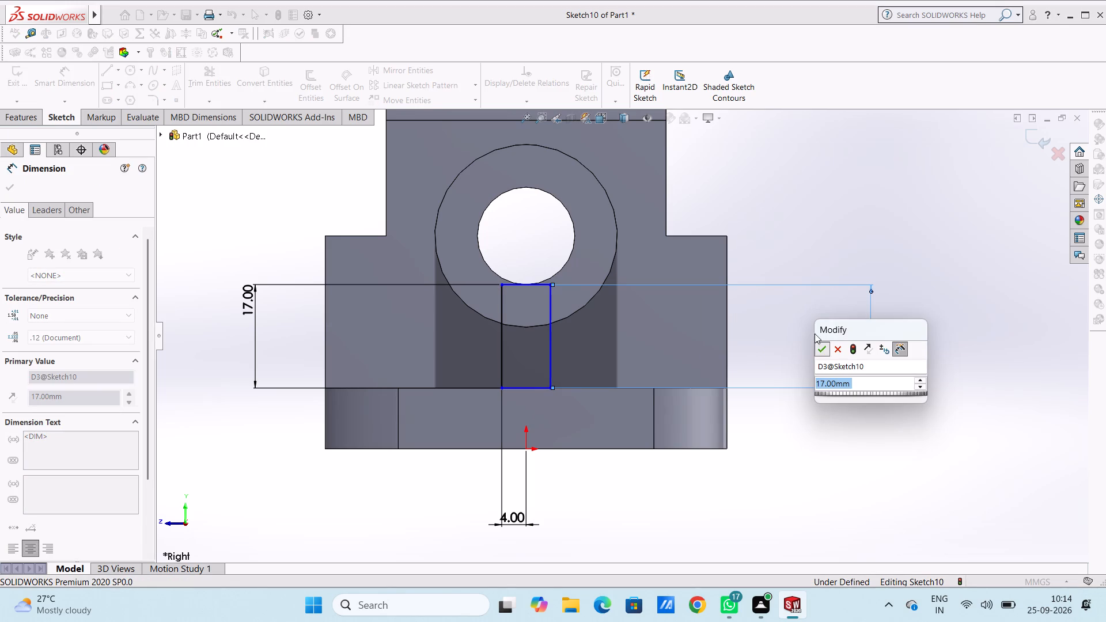
left_click(810, 313)
left_click(530, 285)
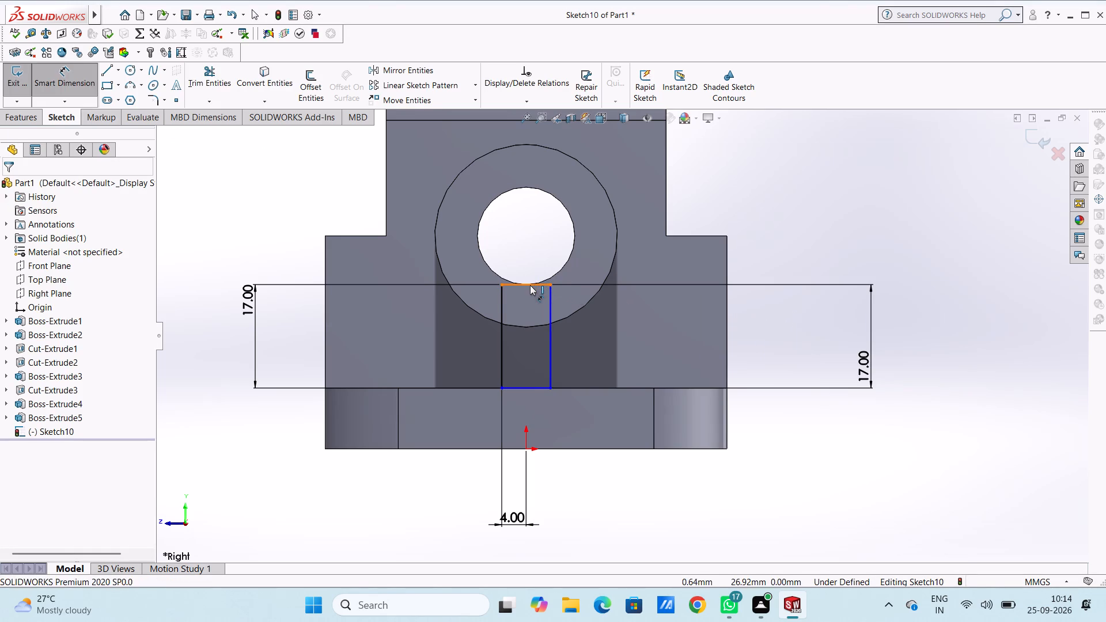
left_click(529, 237)
left_click(480, 219)
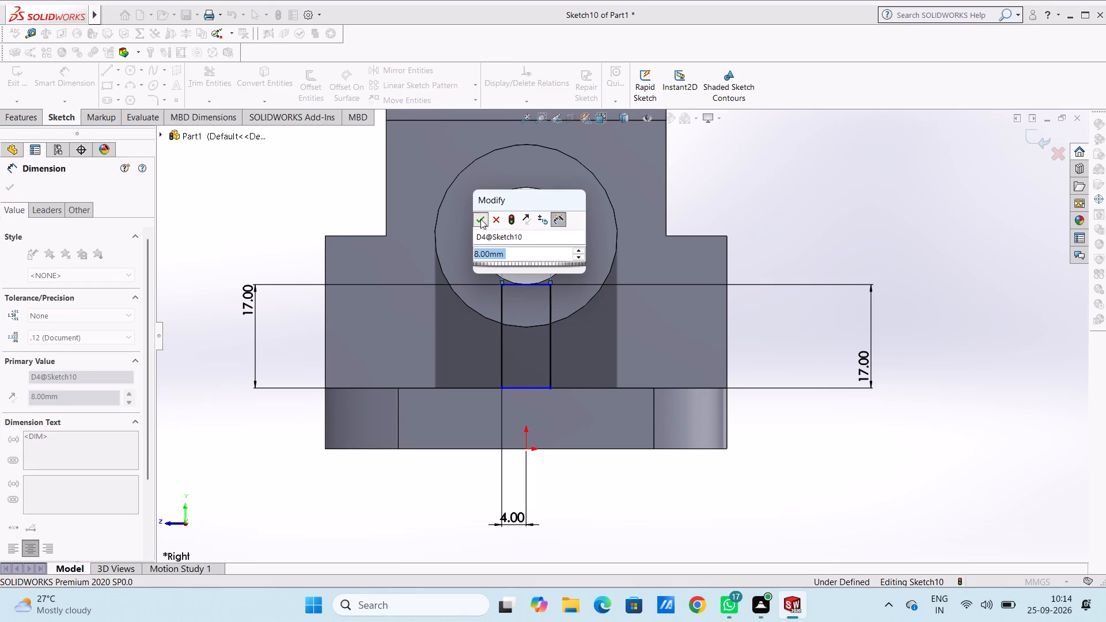
left_click(518, 210)
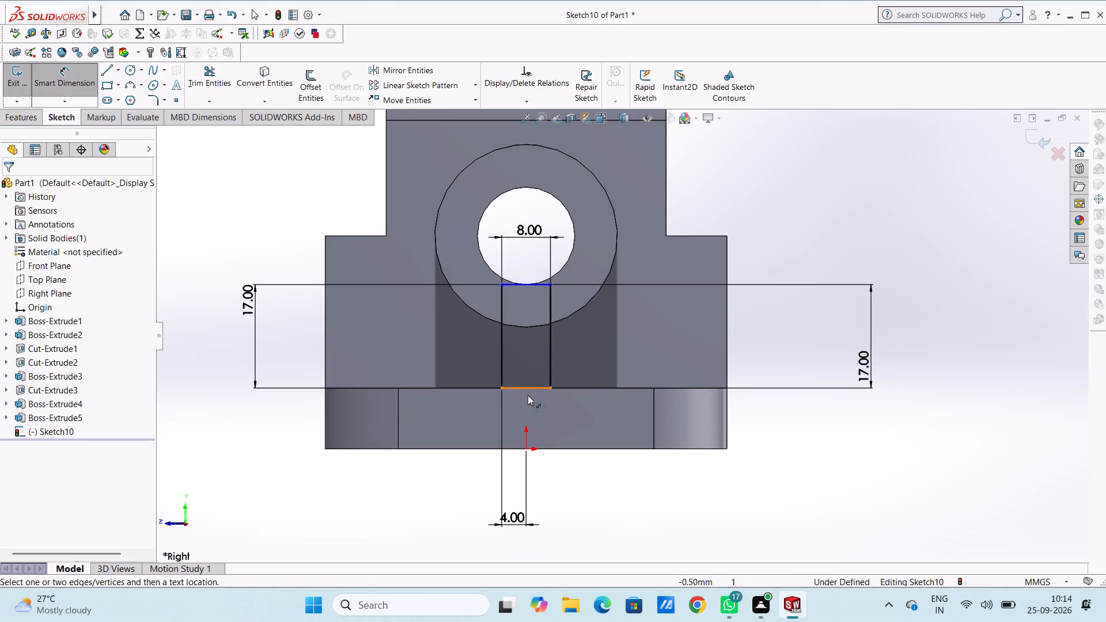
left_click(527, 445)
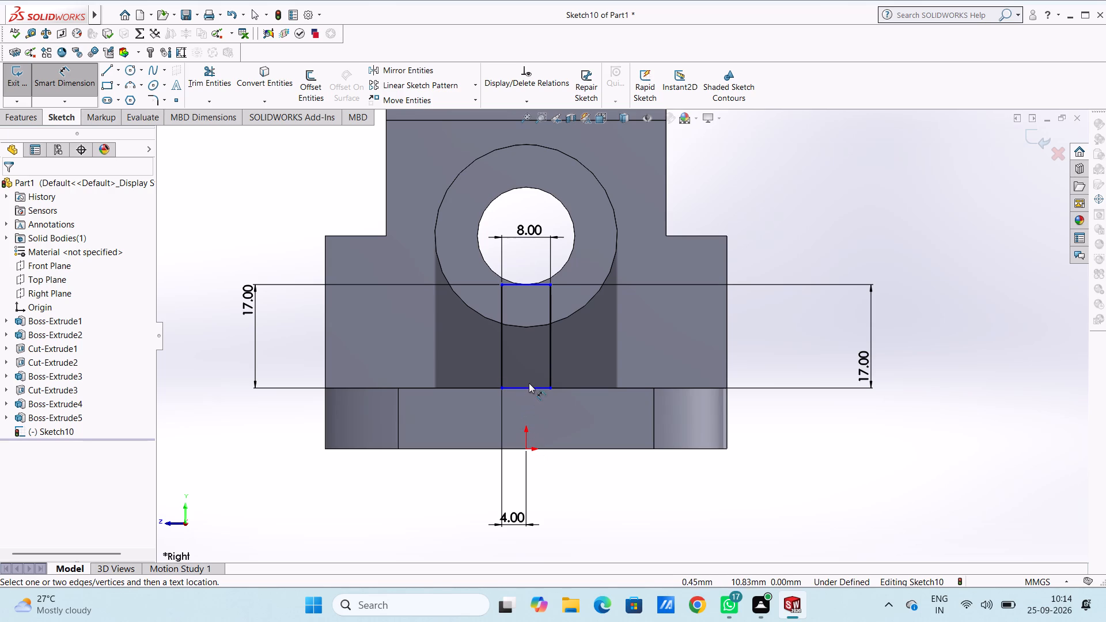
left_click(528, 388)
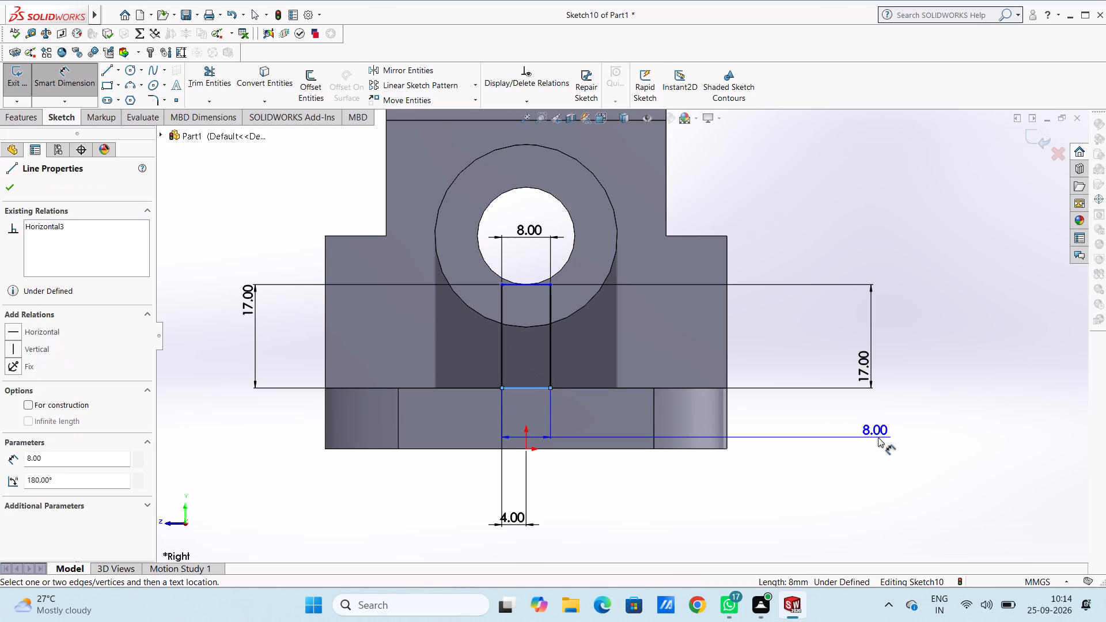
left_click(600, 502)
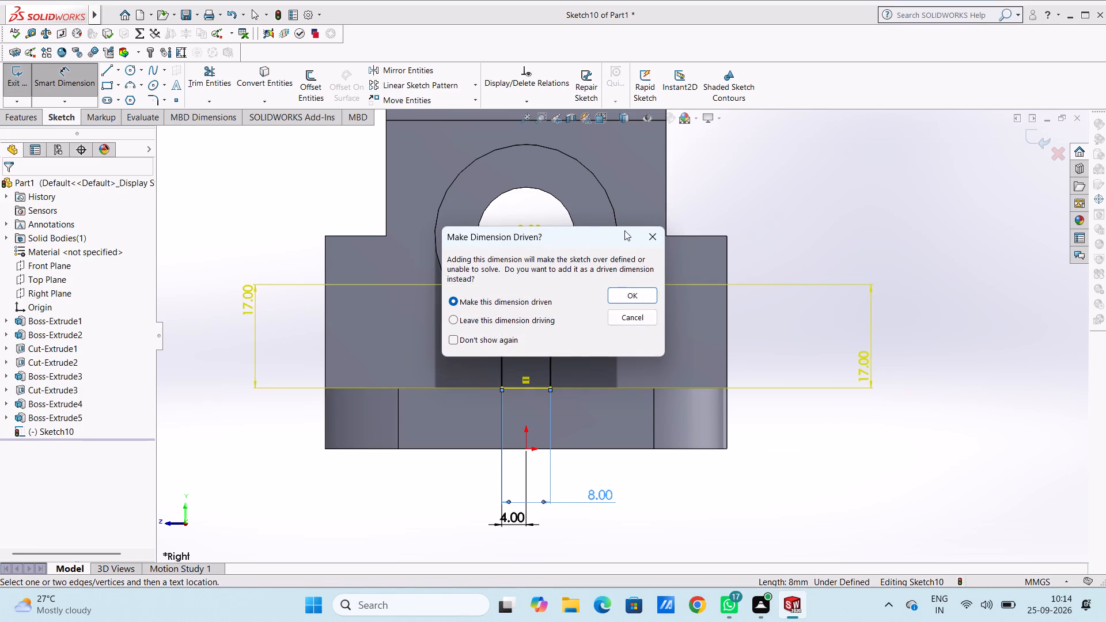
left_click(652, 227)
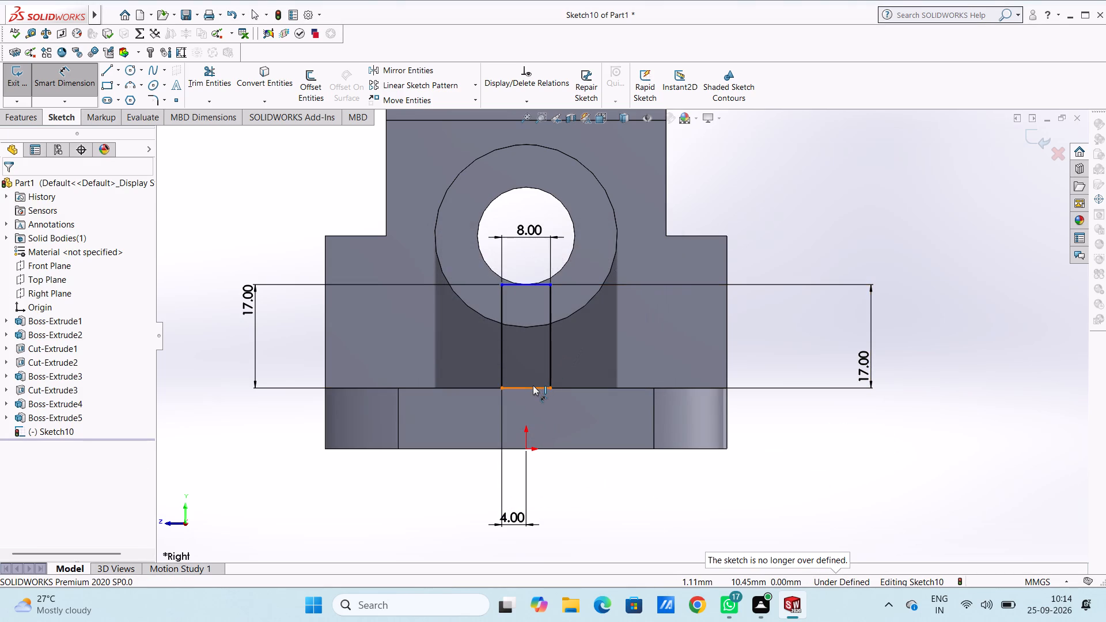
Dimension the rectangle's bottom edge 10 mm above the origin.
left_click(533, 385)
left_click(525, 449)
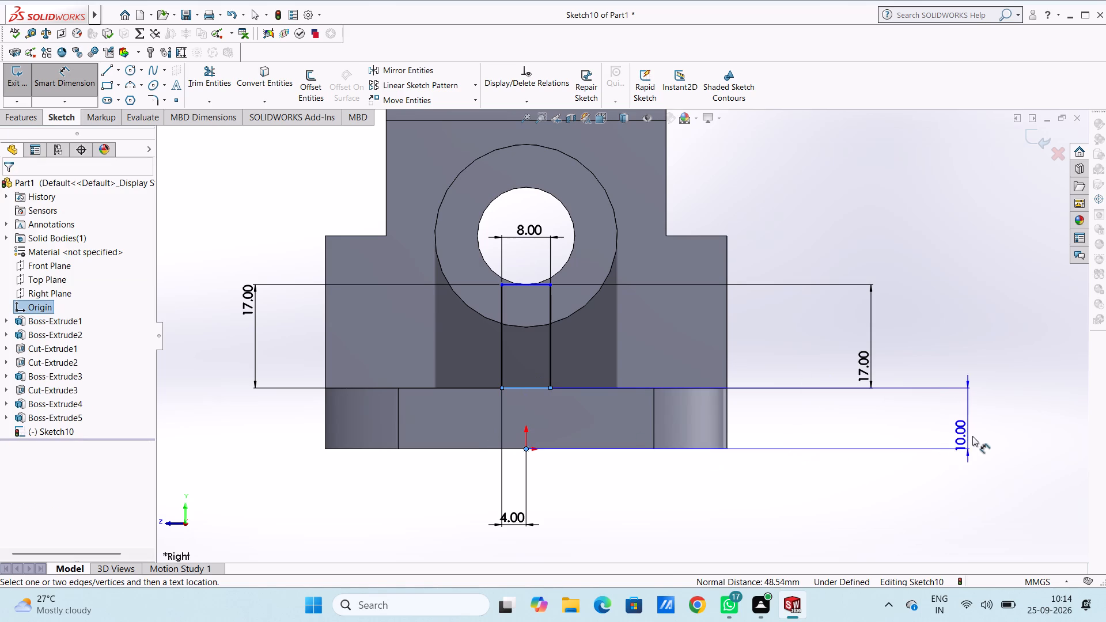
left_click(982, 436)
left_click(933, 416)
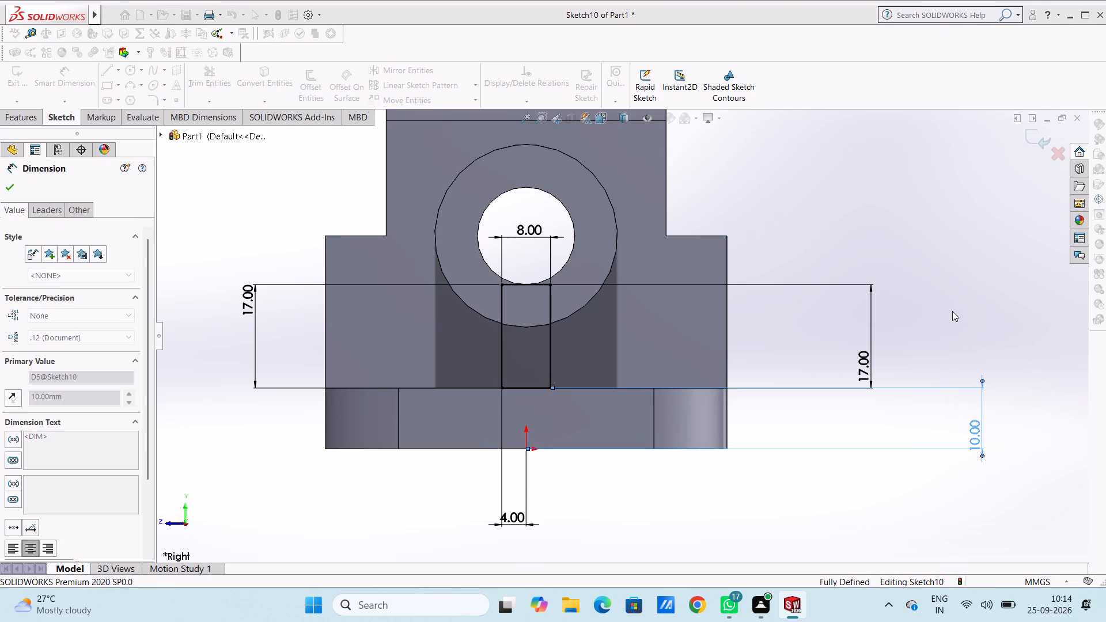
left_click(953, 305)
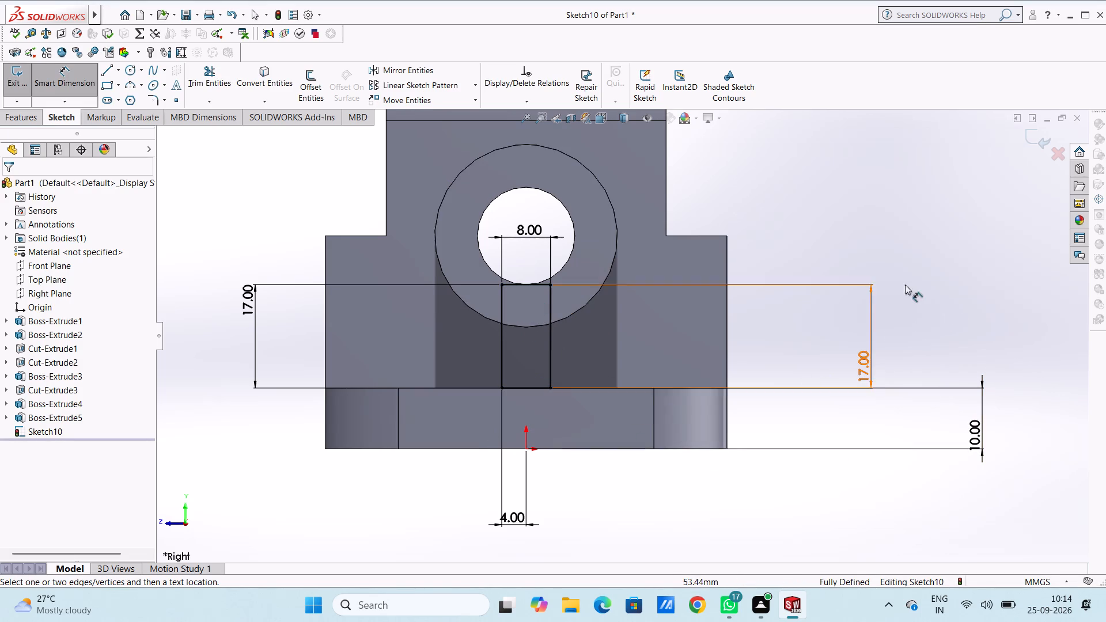
Extrude both regions of the rectangle 25.5 mm blind in the reversed direction, towards the arch leg, merged with the body.
middle_click_drag(915, 266, 873, 318)
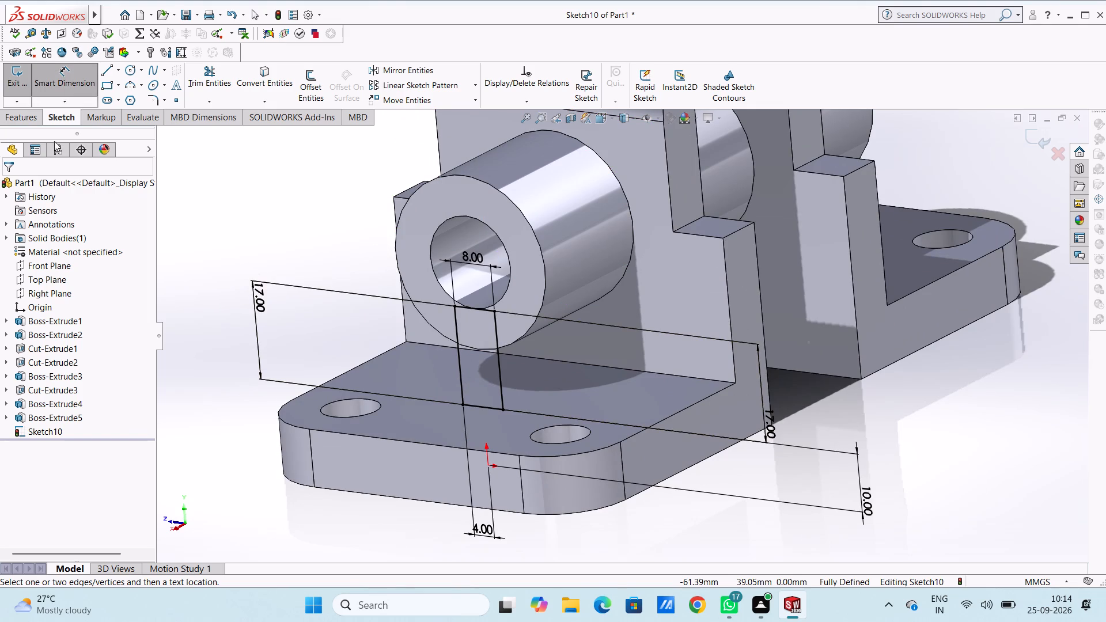
left_click(33, 118)
left_click(24, 90)
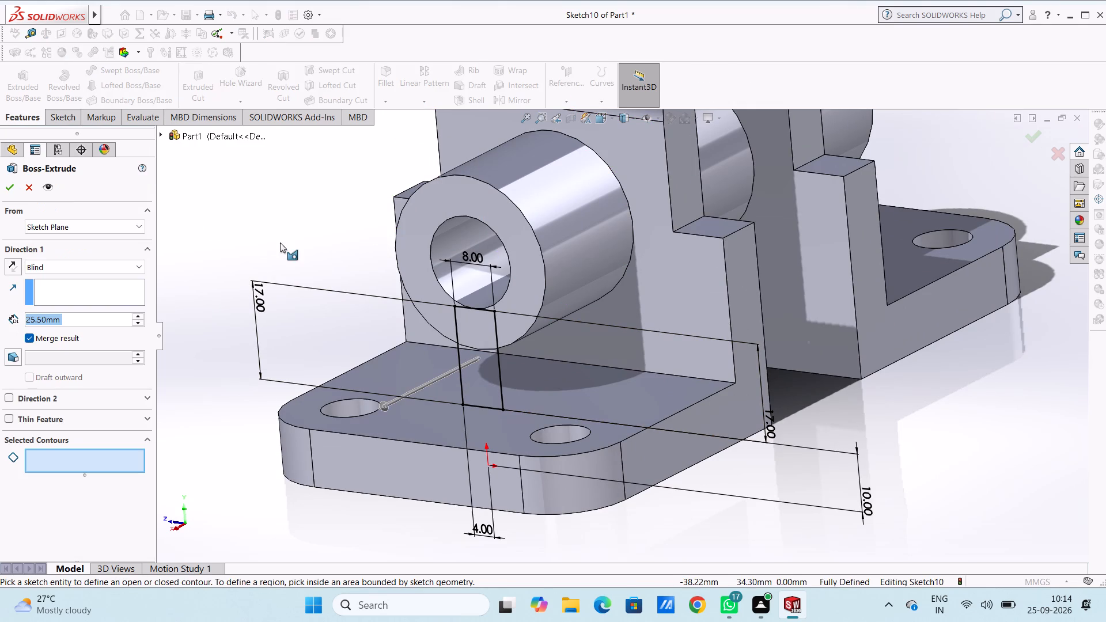
left_click(478, 389)
left_click(475, 328)
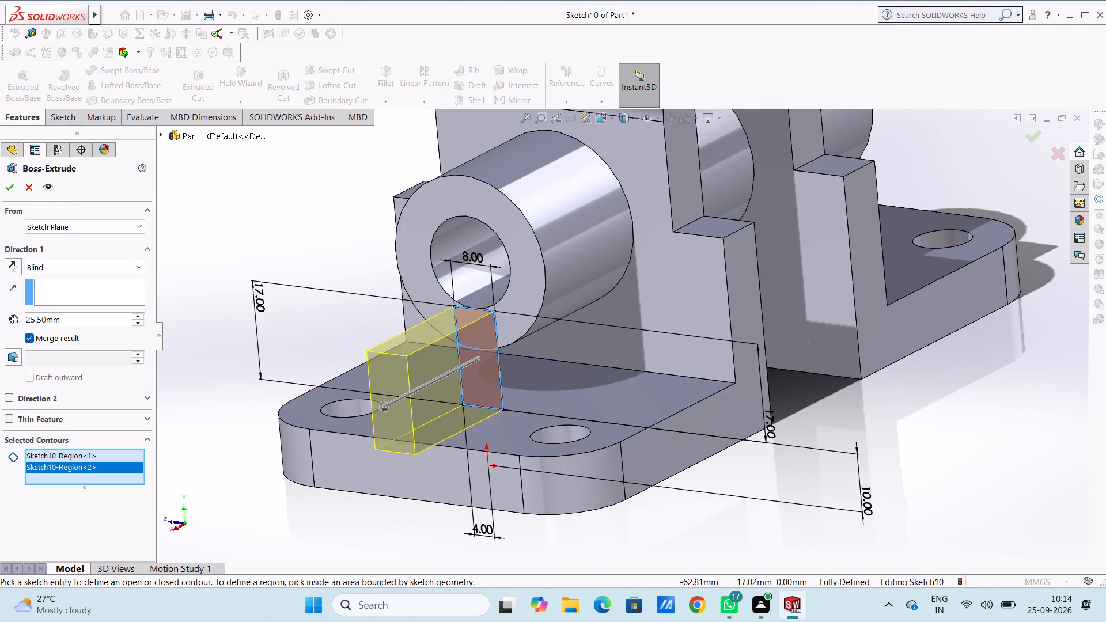
left_click(12, 261)
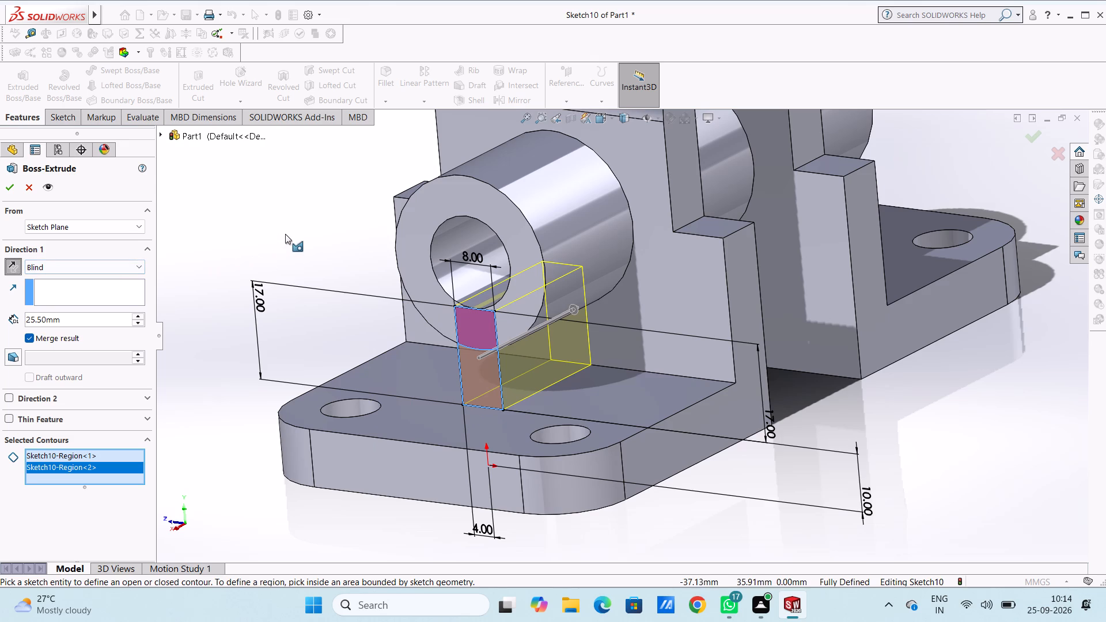
left_click(6, 189)
left_click(252, 245)
Examine the new support beneath the boss and the opposite boss from several angles.
middle_click_drag(285, 252, 304, 253)
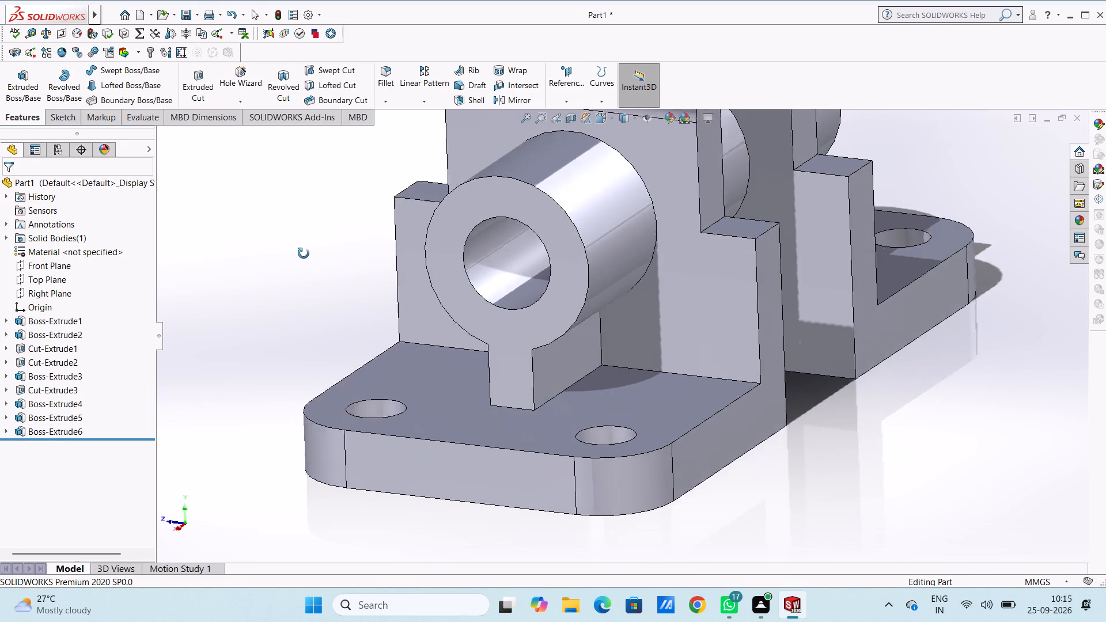
middle_click_drag(304, 253, 324, 218)
middle_click_drag(312, 301, 223, 271)
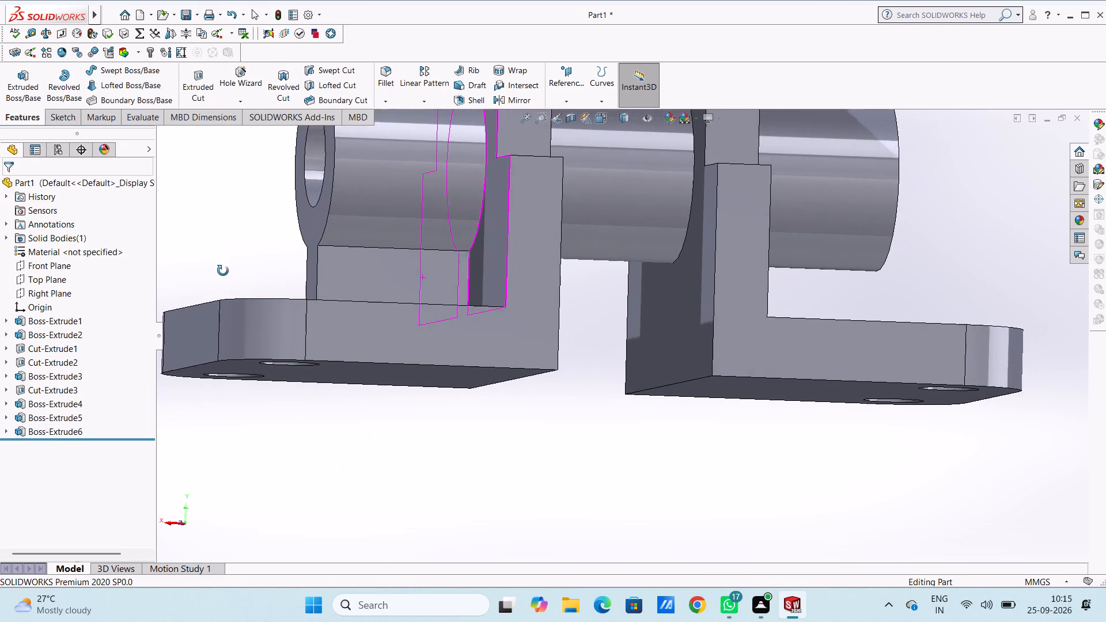
middle_click_drag(223, 271, 225, 274)
middle_click_drag(302, 252, 366, 309)
scroll(346, 290, "up", 3)
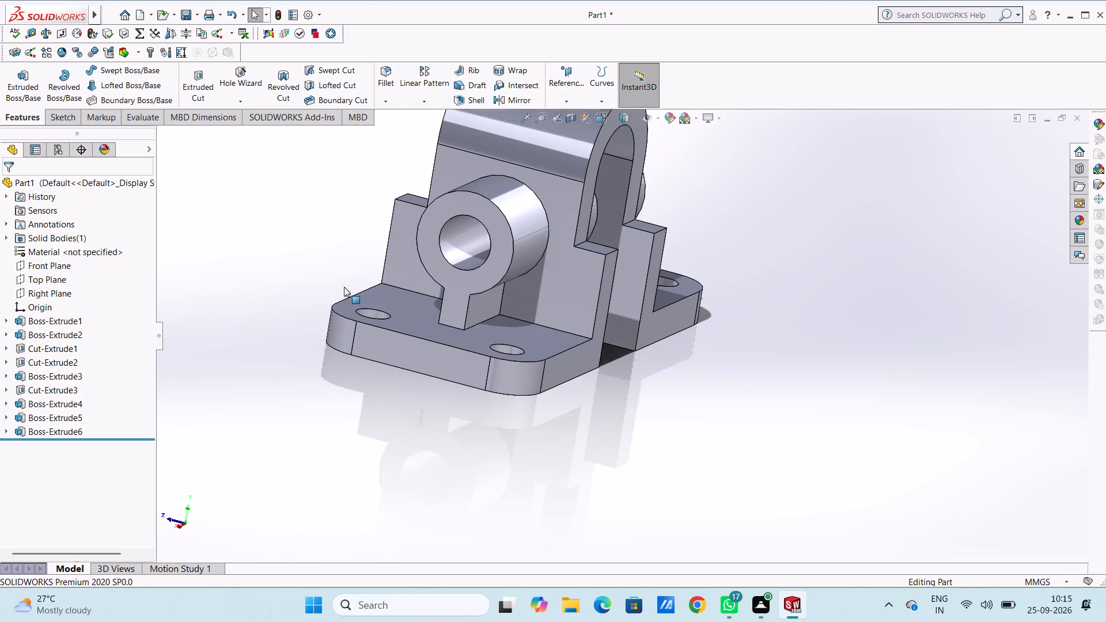
middle_click_drag(378, 246, 305, 225)
scroll(343, 228, "up", 2)
middle_click_drag(316, 229, 319, 230)
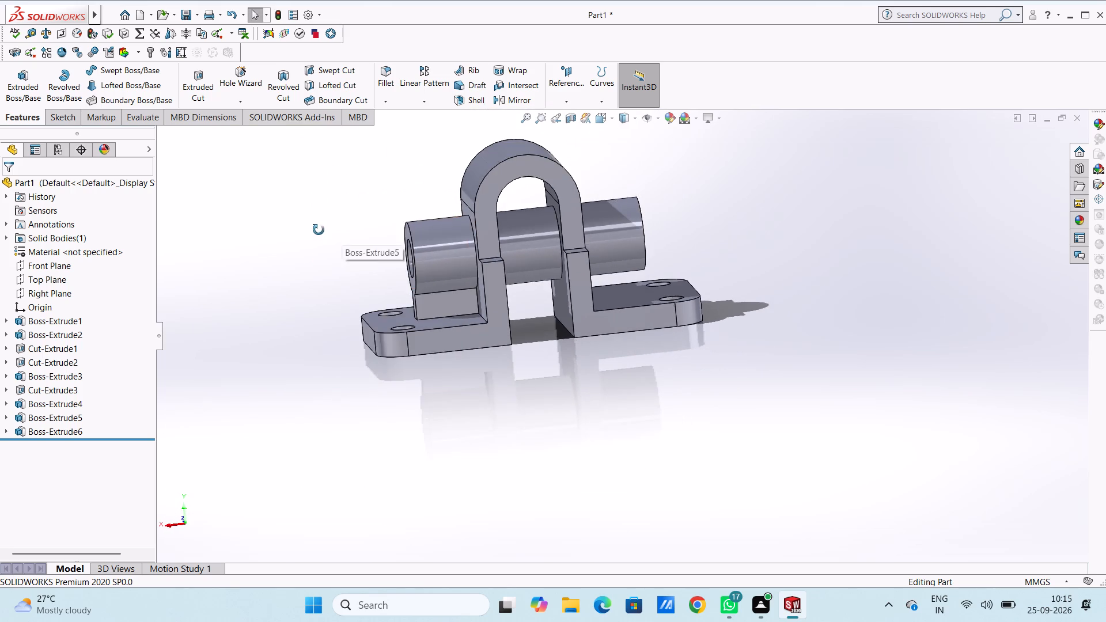
middle_click_drag(319, 230, 306, 213)
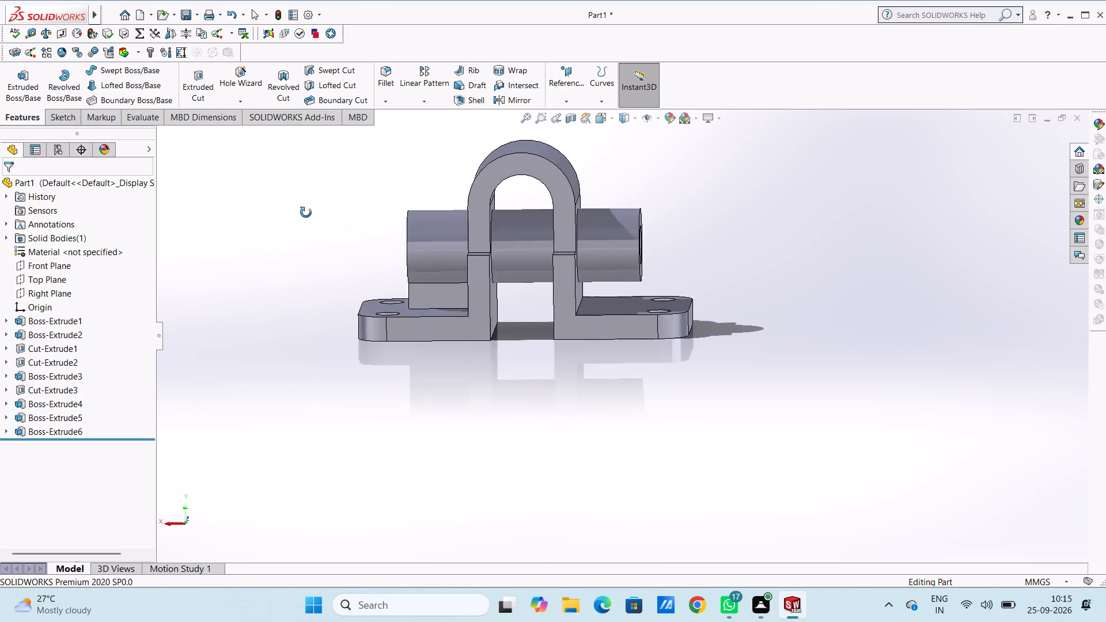
middle_click_drag(306, 213, 426, 220)
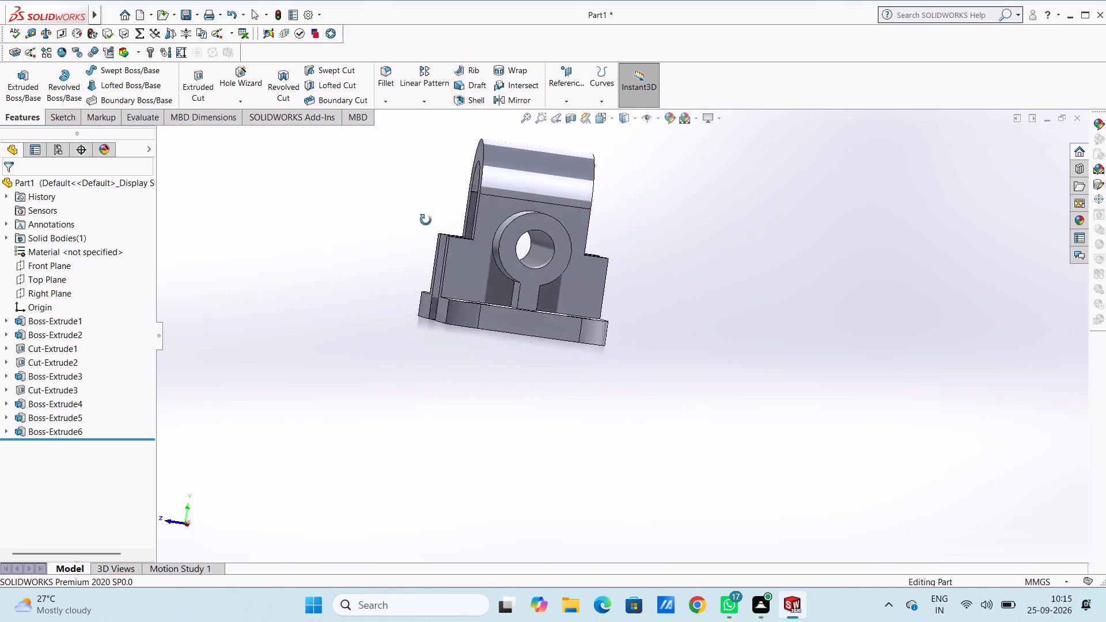
middle_click_drag(426, 220, 631, 309)
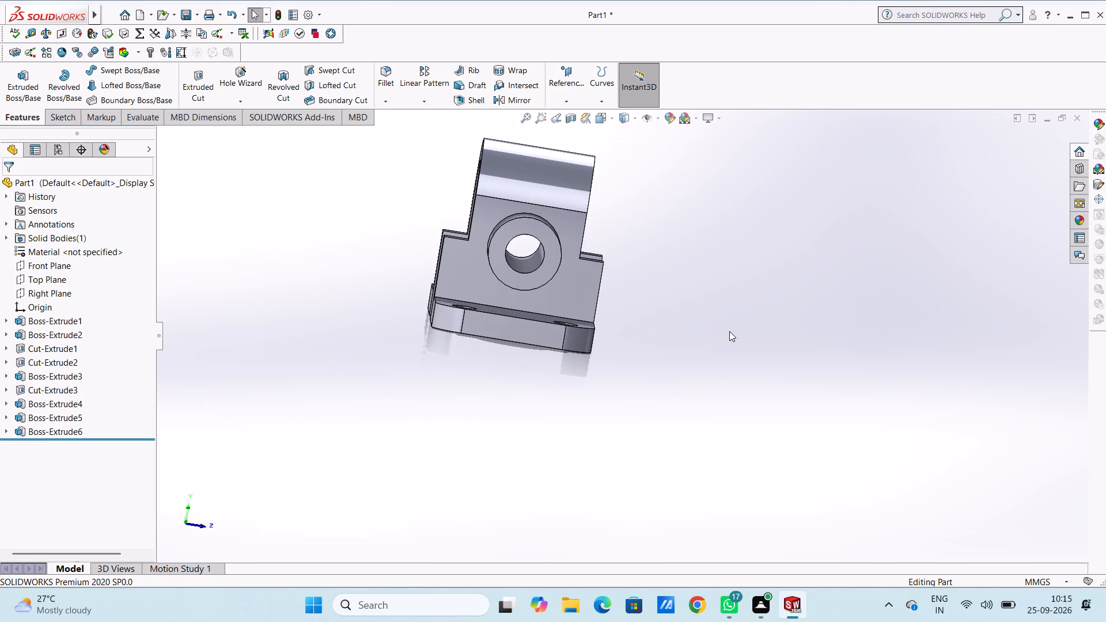
On the opposite boss's annular end face, sketch a 17 mm vertical line from the bore's lowest point to the base plate's top edge.
key("ctrl+3")
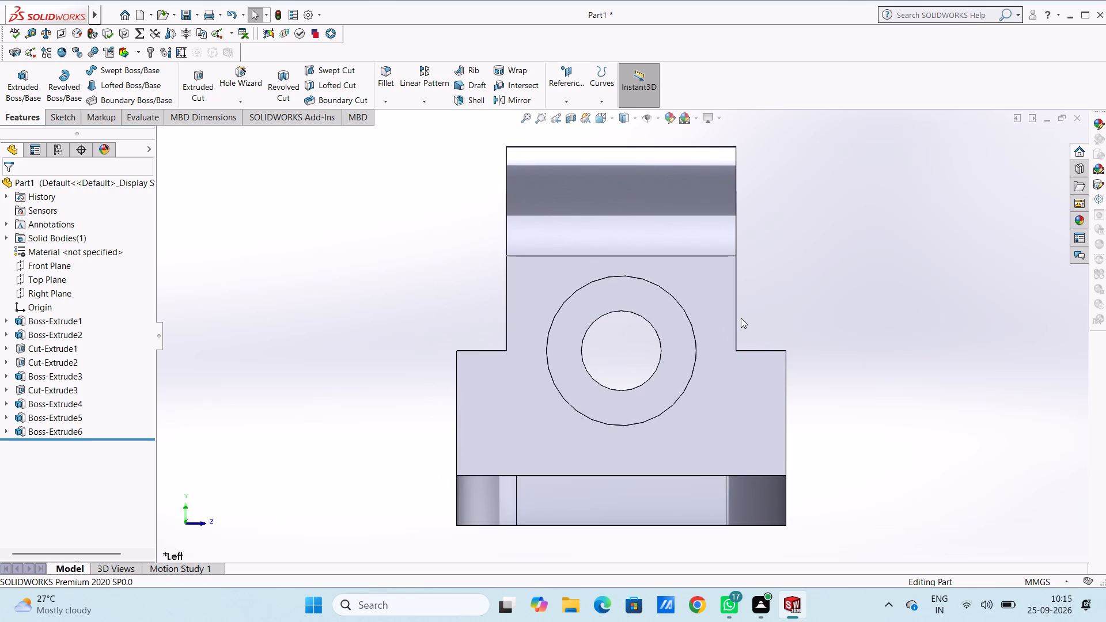
left_click(668, 325)
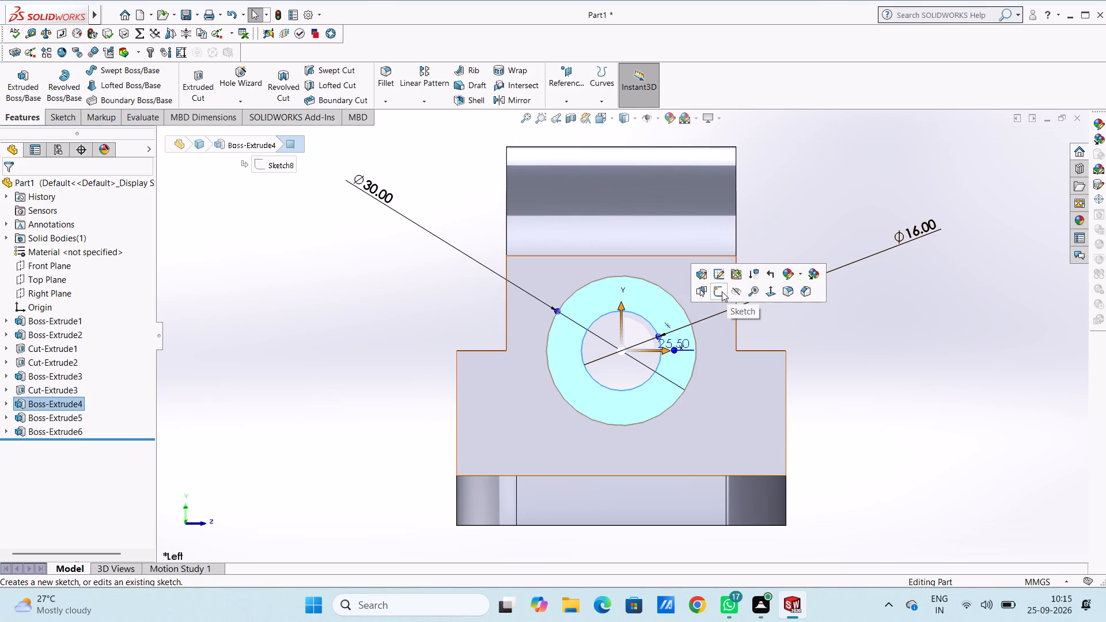
left_click(719, 294)
left_click(825, 221)
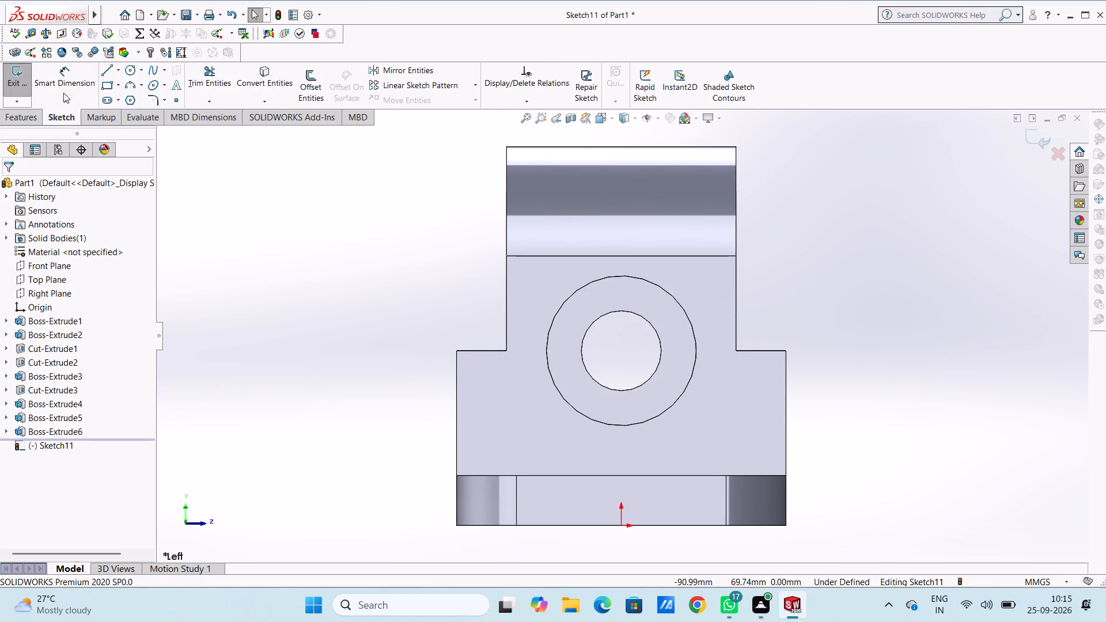
left_click(104, 70)
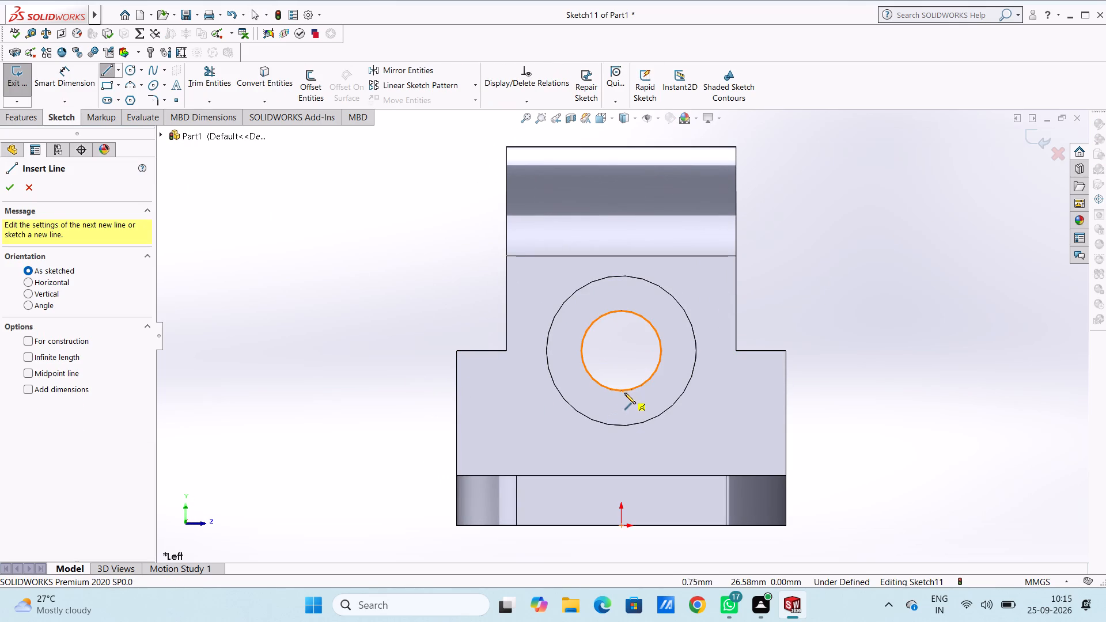
left_click(621, 392)
left_click(620, 476)
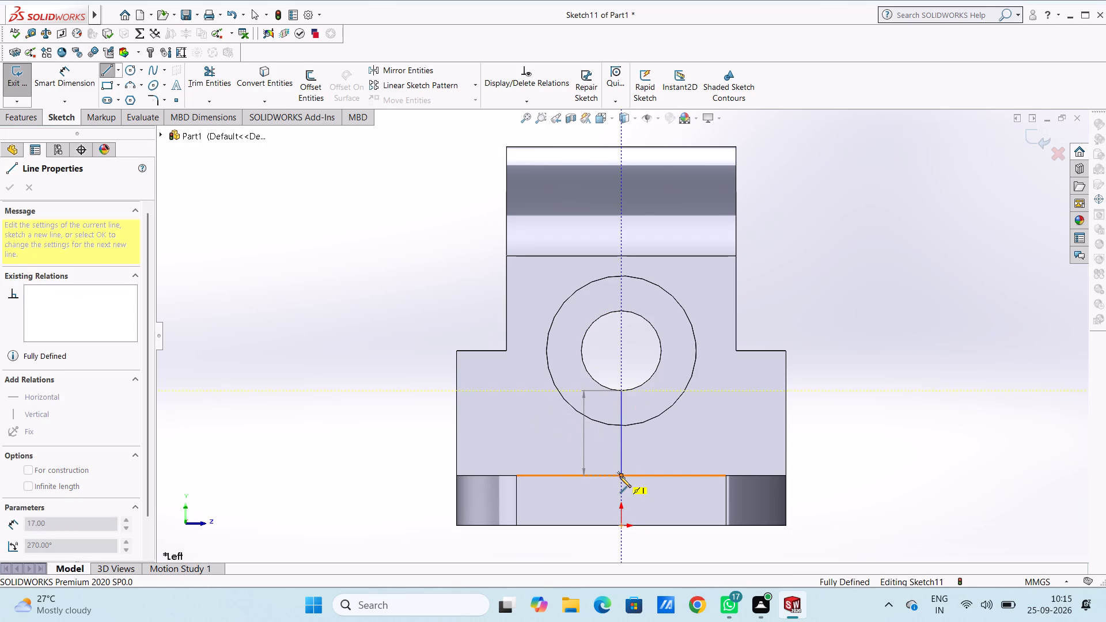
key("Escape")
key("Escape")
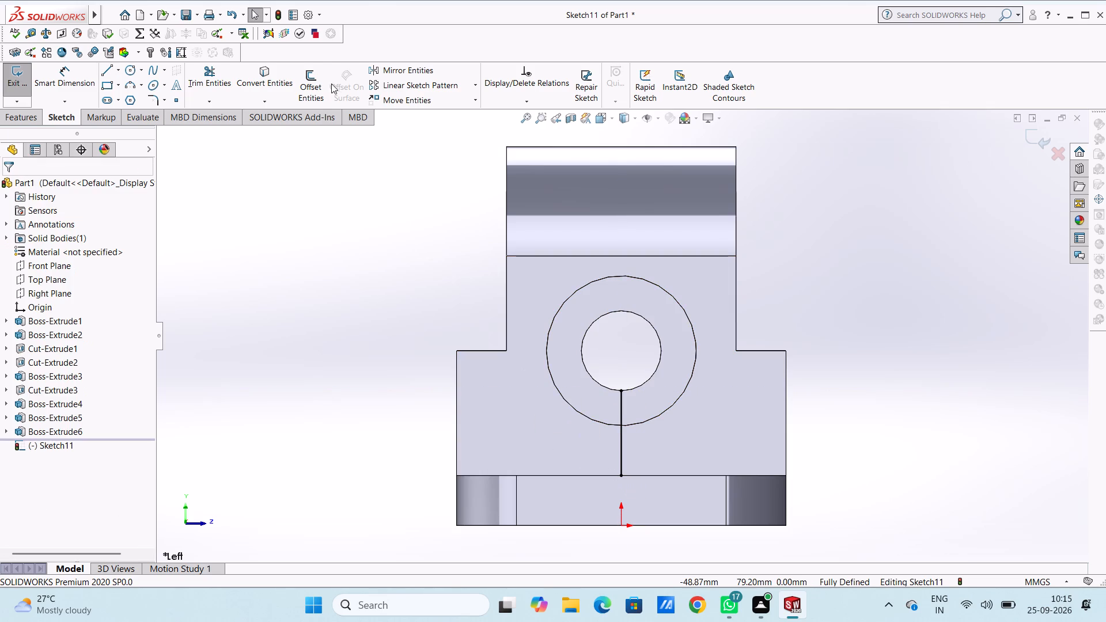
Offset the vertical line 4 mm in both directions with dimensions added.
left_click(309, 82)
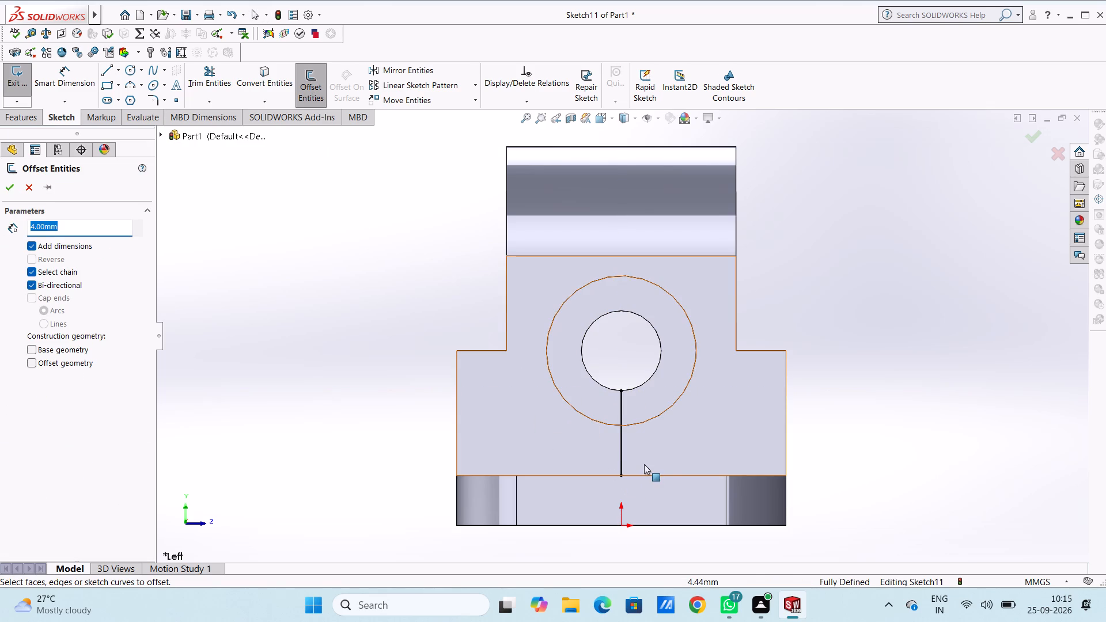
left_click(623, 450)
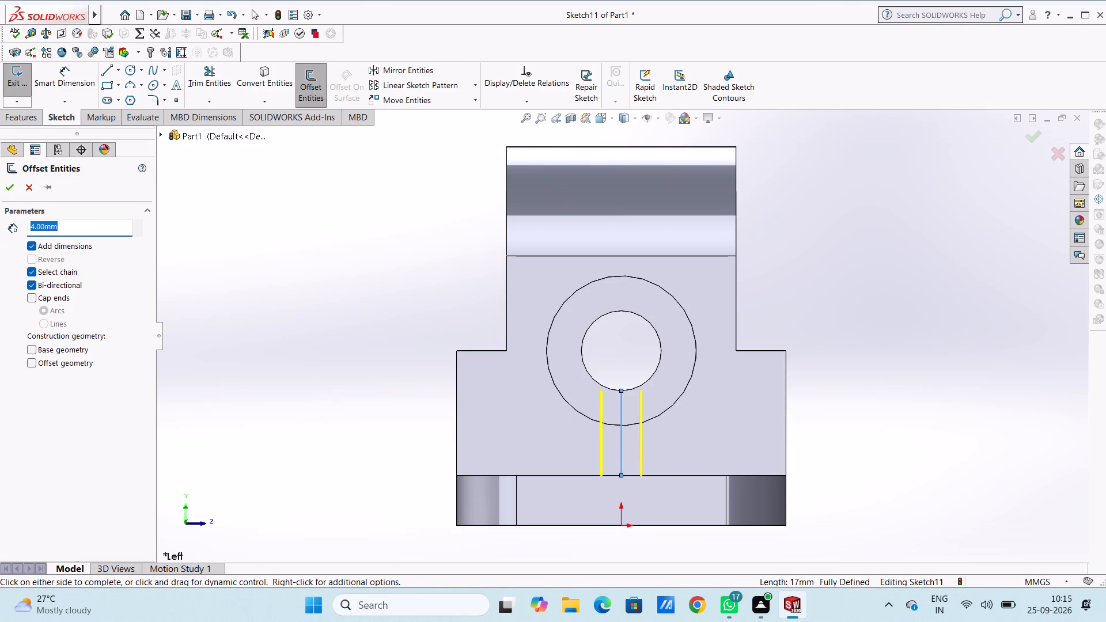
left_click(9, 186)
Close the two offset lines into a rectangle with 8 mm horizontal lines across their upper and lower ends.
left_click(111, 71)
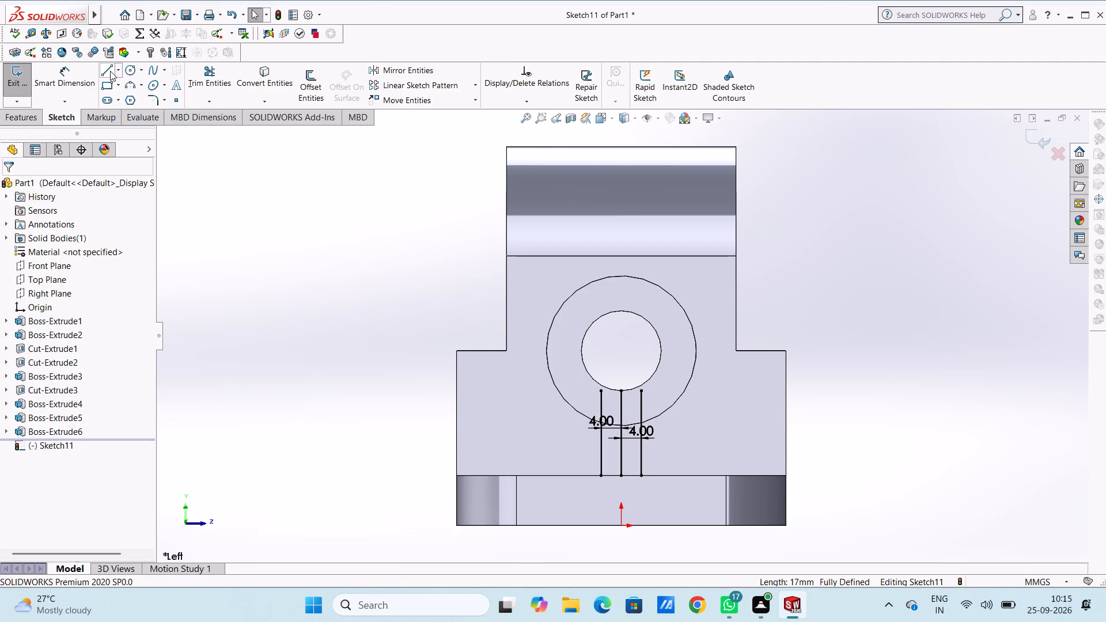
left_click(597, 393)
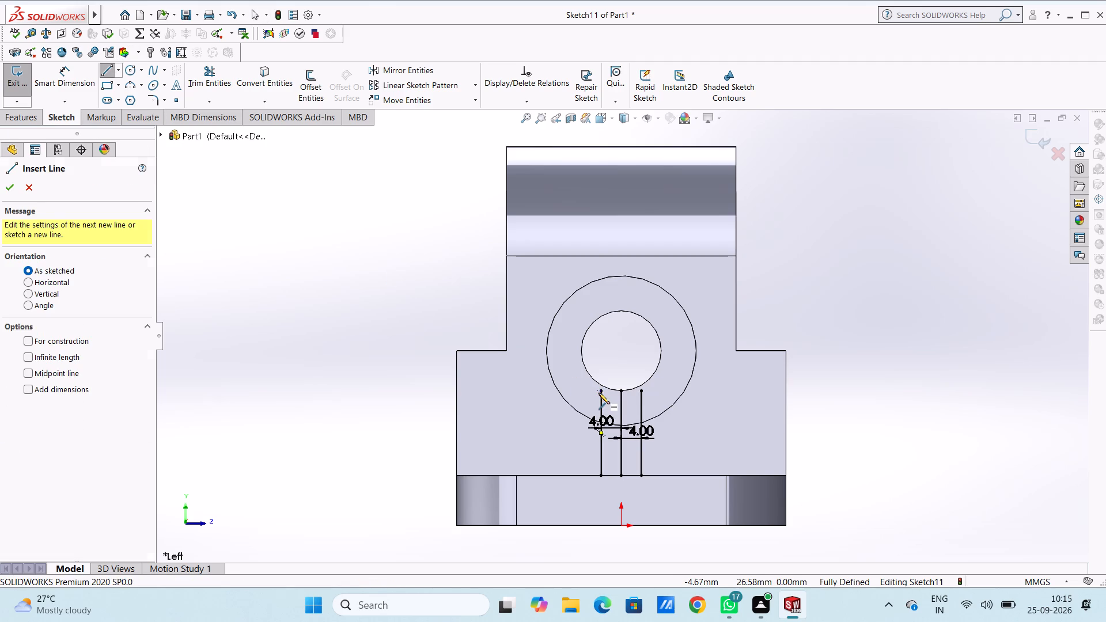
key("Escape")
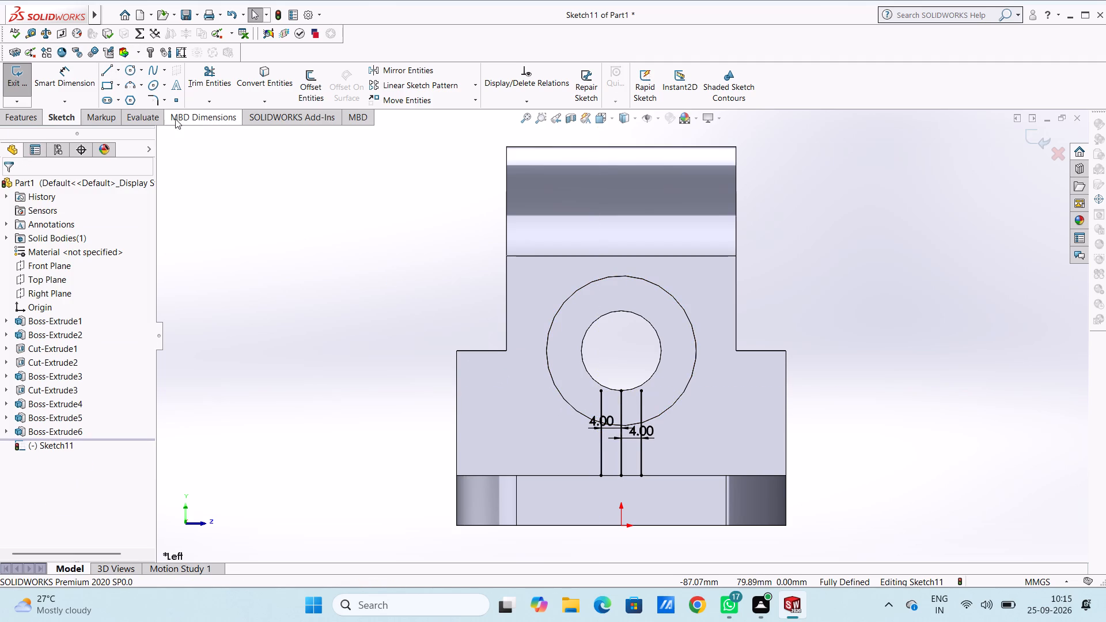
left_click(105, 67)
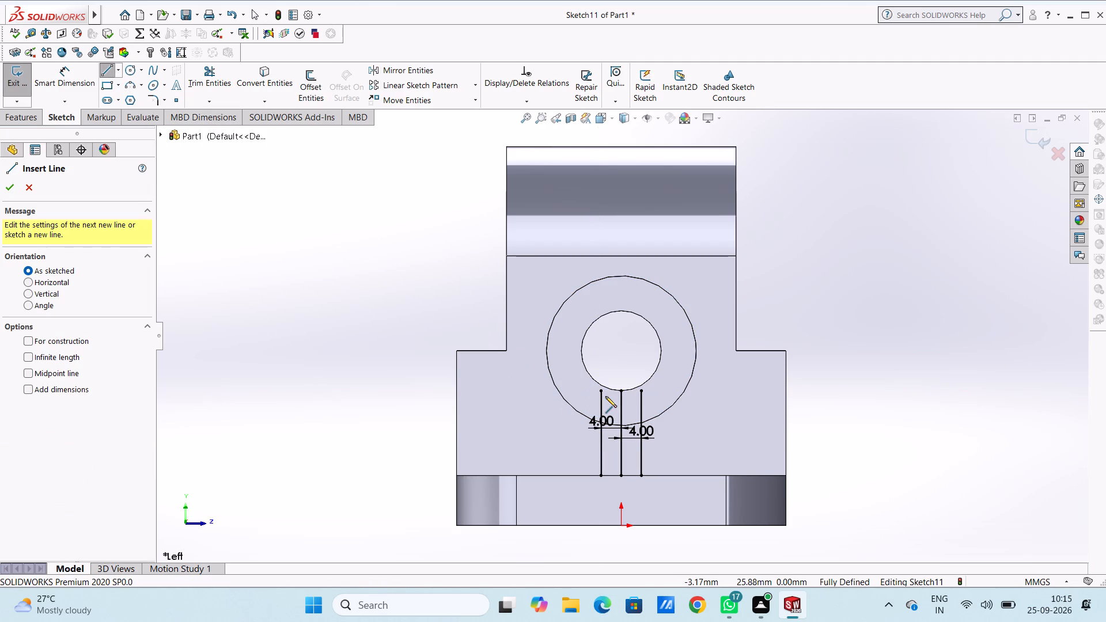
left_click(601, 390)
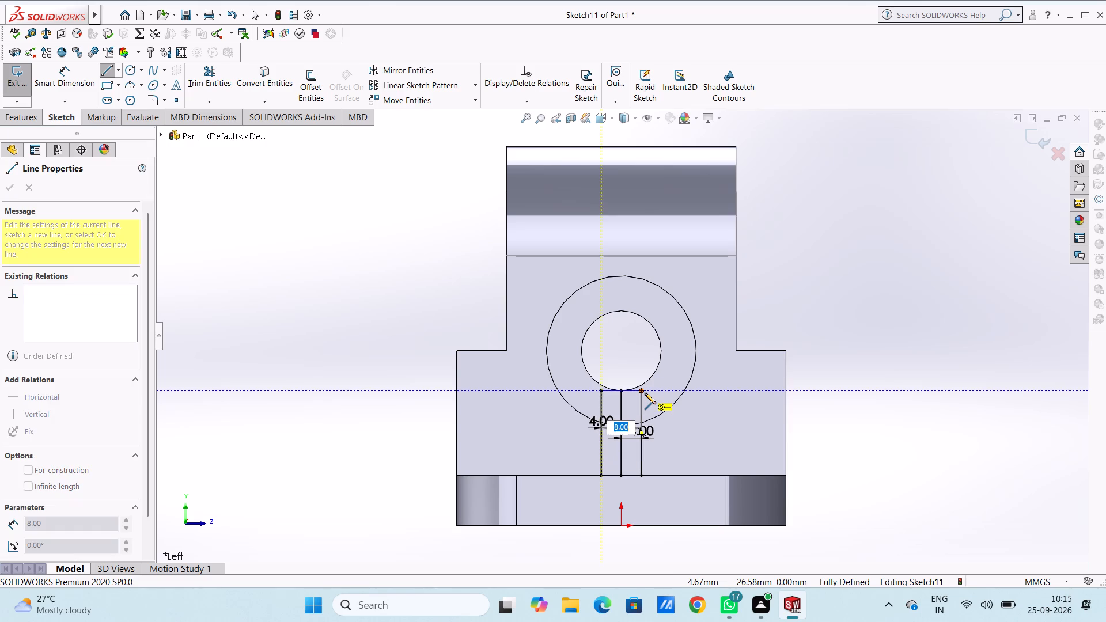
left_click(645, 393)
key("Escape")
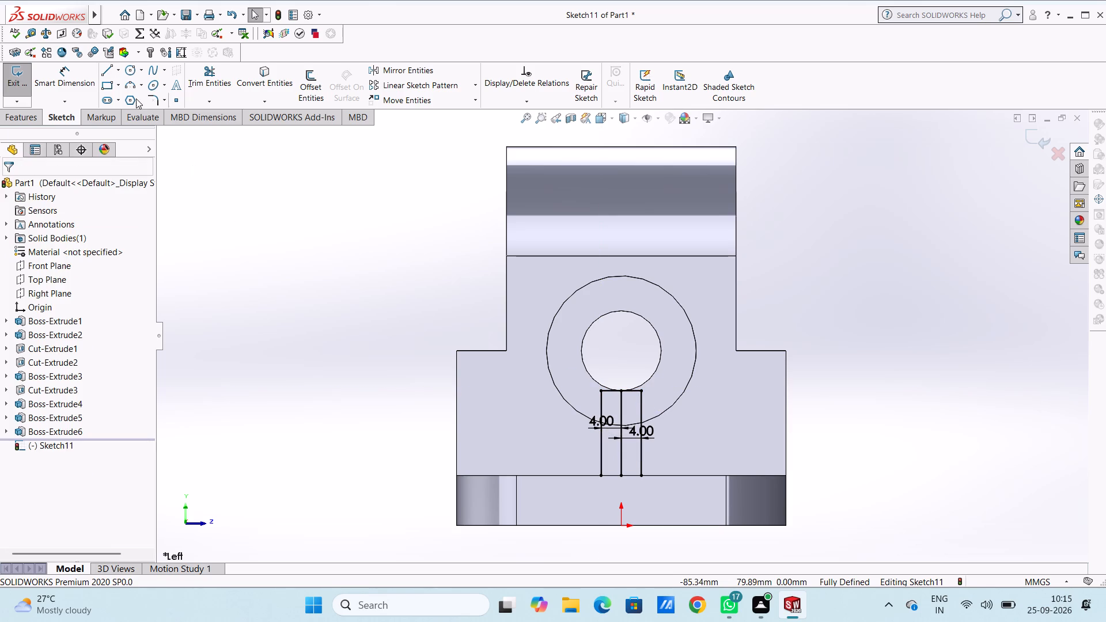
left_click(105, 69)
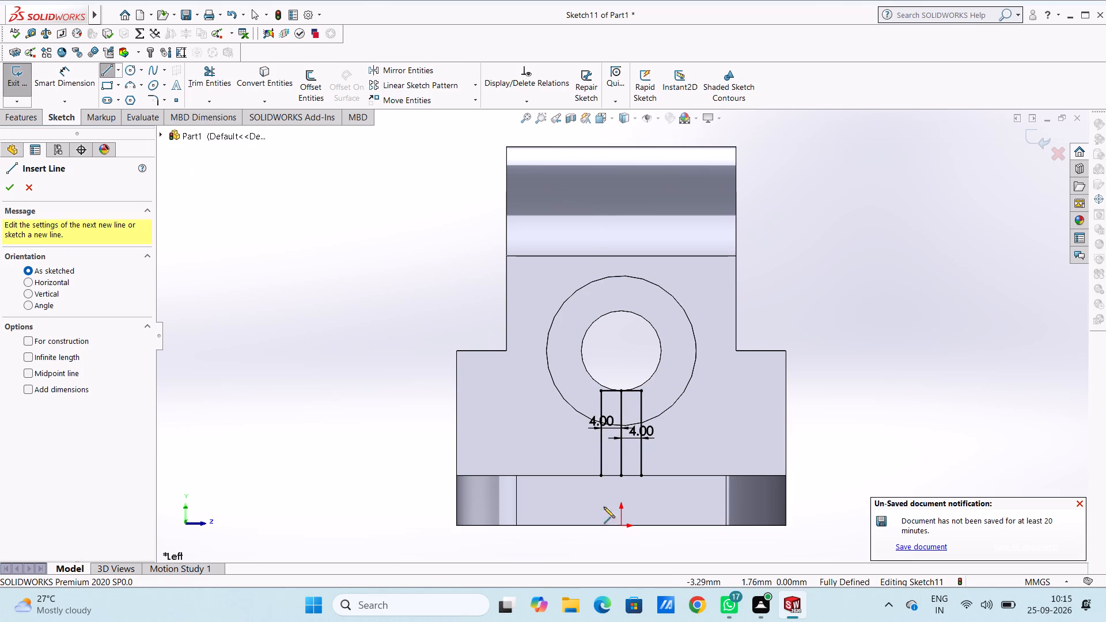
left_click(600, 476)
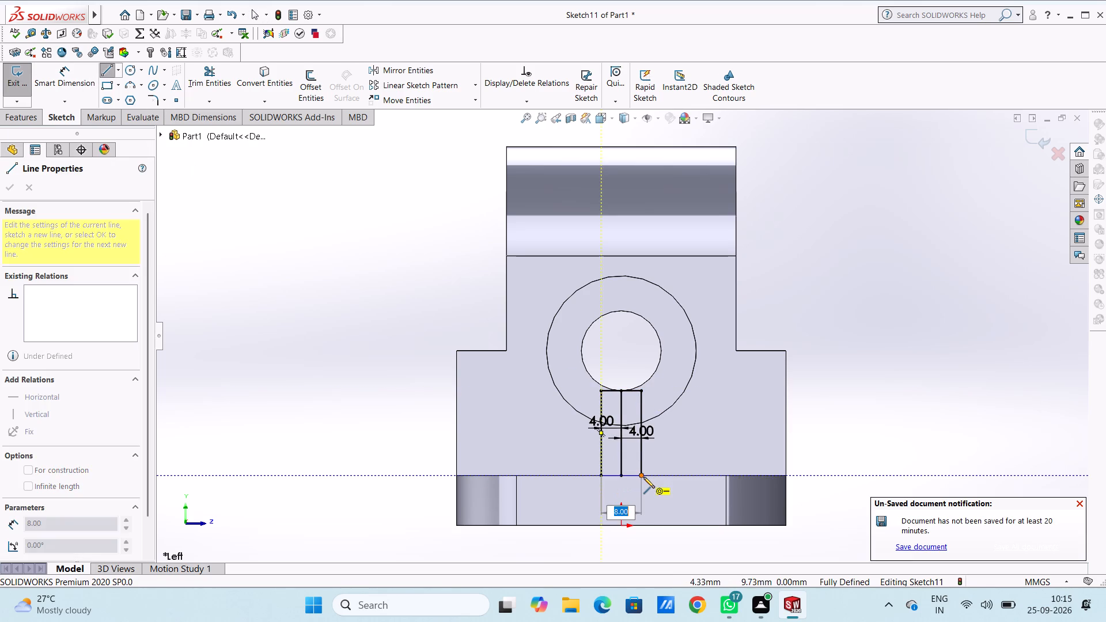
left_click(643, 477)
key("Escape")
key("Escape")
key("Escape")
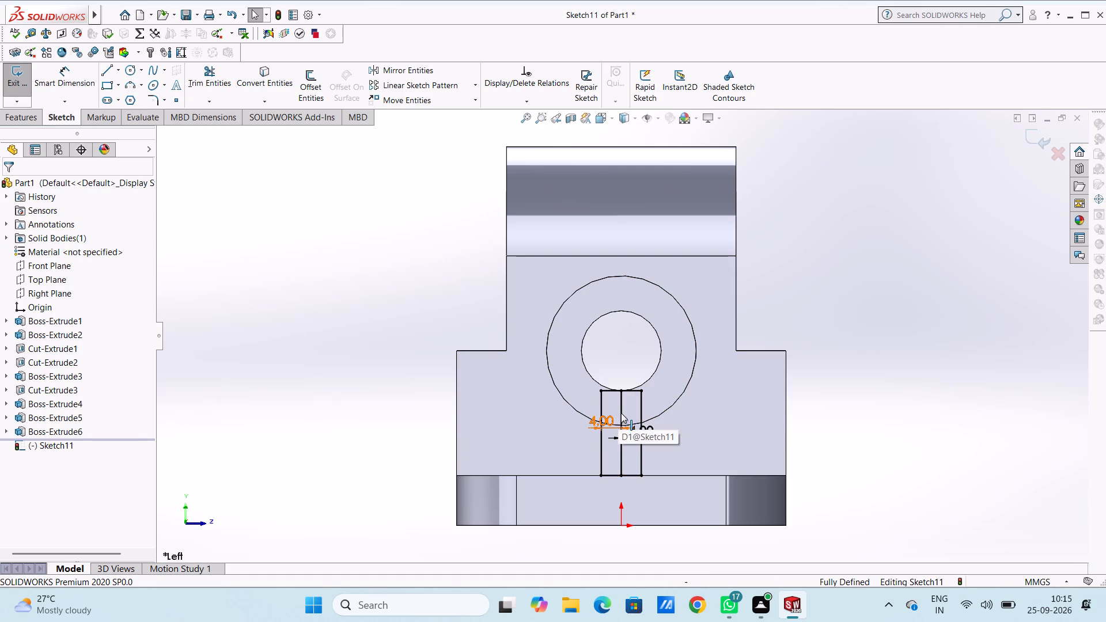
Delete the original vertical centre line inside the rectangle.
left_click(621, 413)
key("Delete")
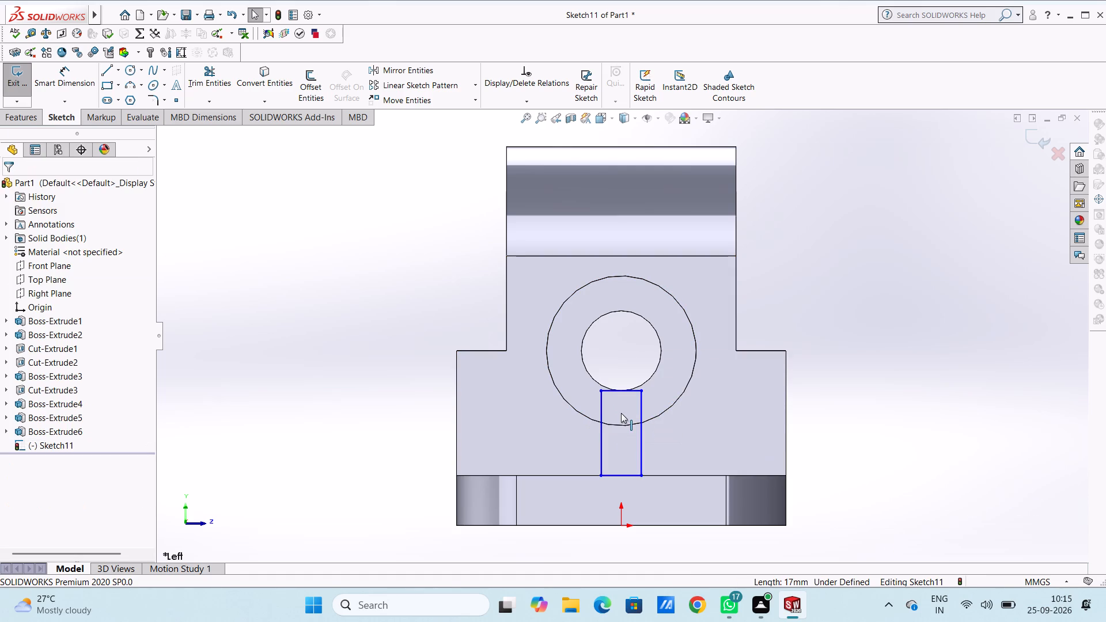
Dimension the rectangle's left vertical side at 17 mm and its bottom edge at 8 mm.
left_click(73, 80)
left_click(601, 443)
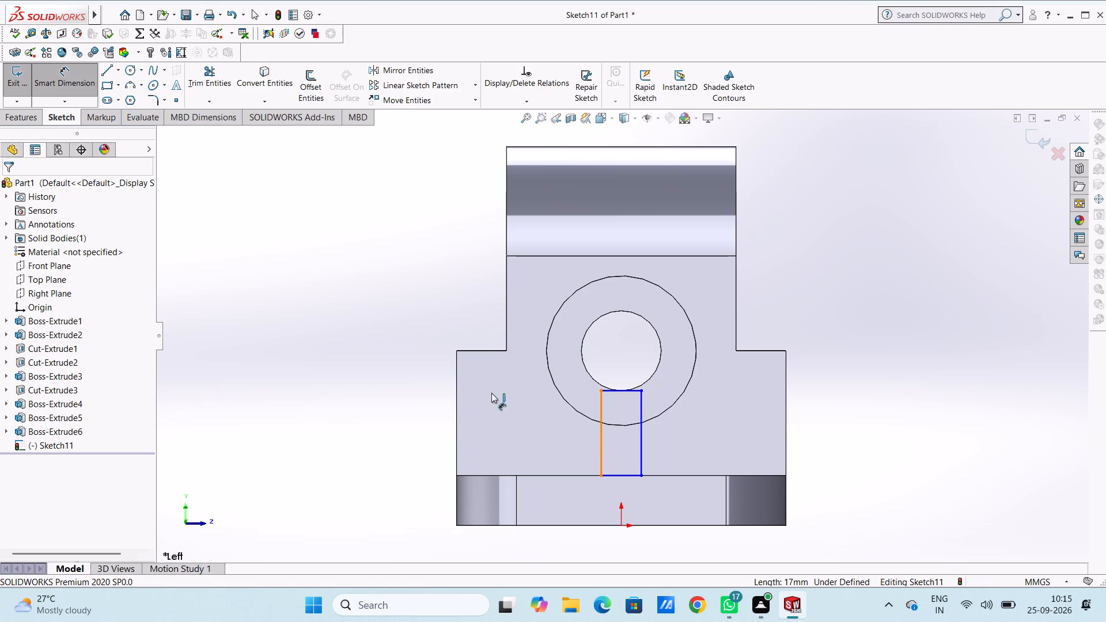
left_click(283, 403)
left_click(232, 386)
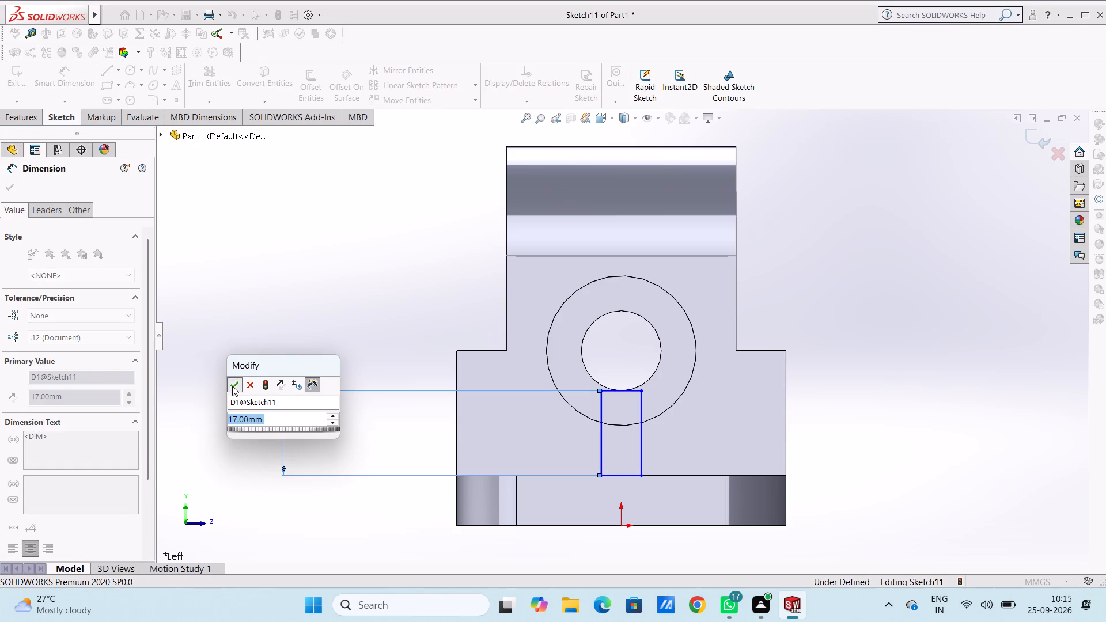
left_click(250, 338)
left_click(613, 475)
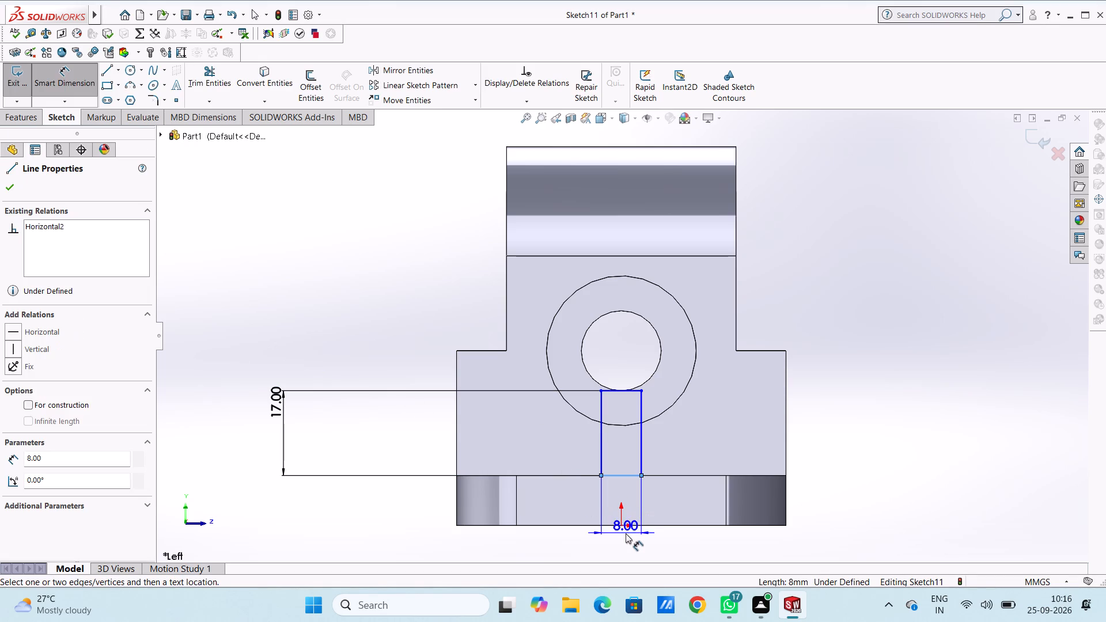
left_click(626, 542)
left_click_drag(577, 519, 567, 519)
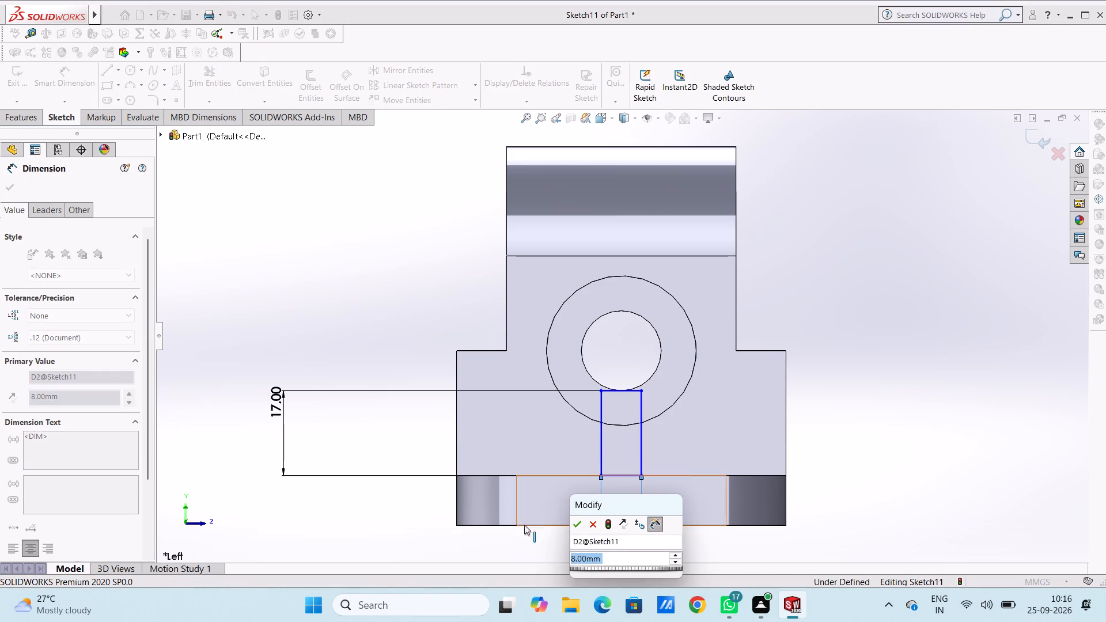
left_click(411, 503)
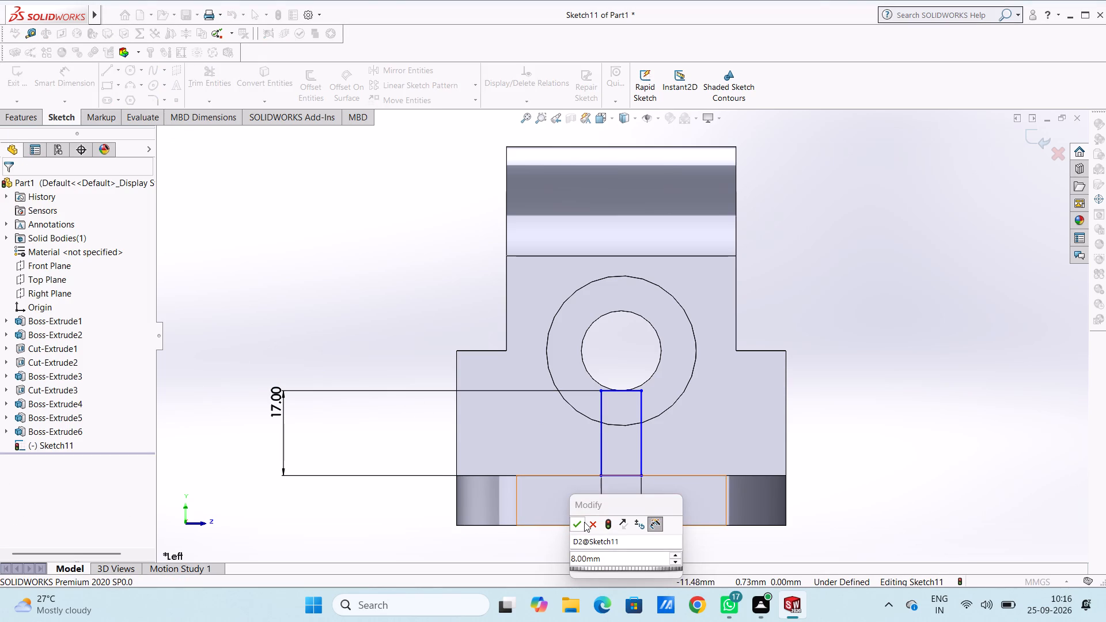
left_click(579, 521)
left_click(414, 520)
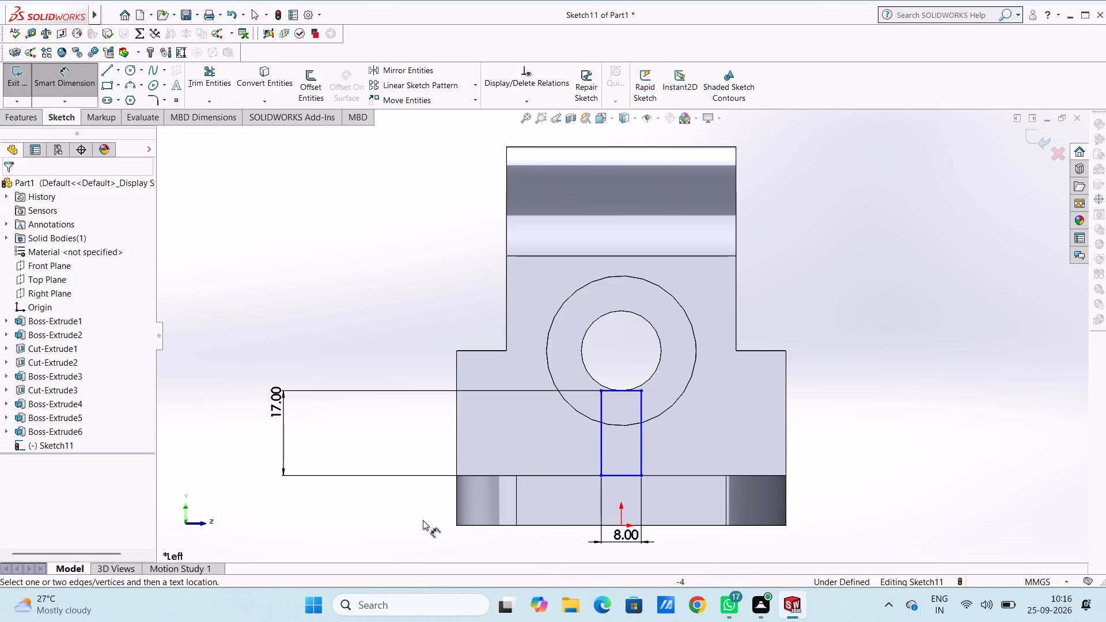
Dimension the rectangle's right vertical side at 17 mm.
scroll(732, 518, "up", 2)
scroll(634, 403, "down", 2)
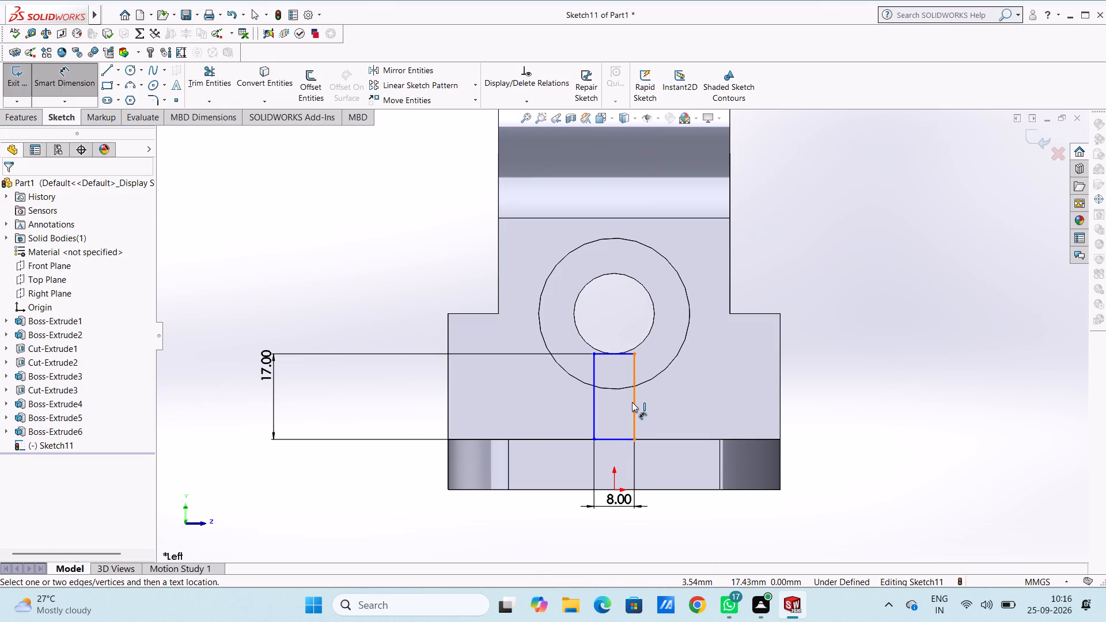
left_click(632, 402)
left_click(930, 422)
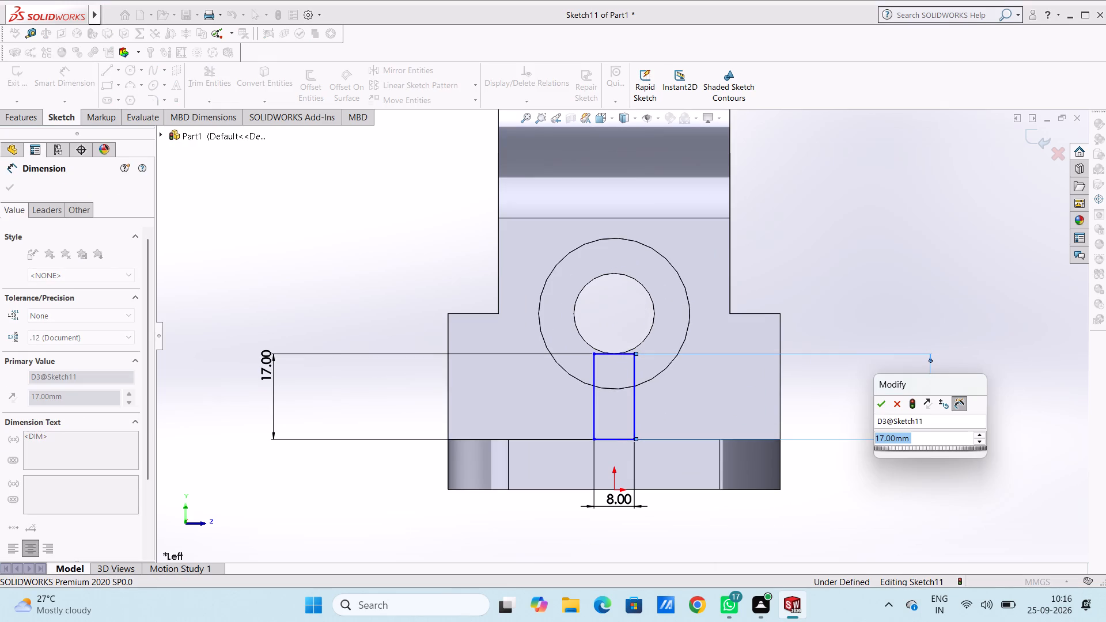
left_click(881, 403)
left_click(854, 382)
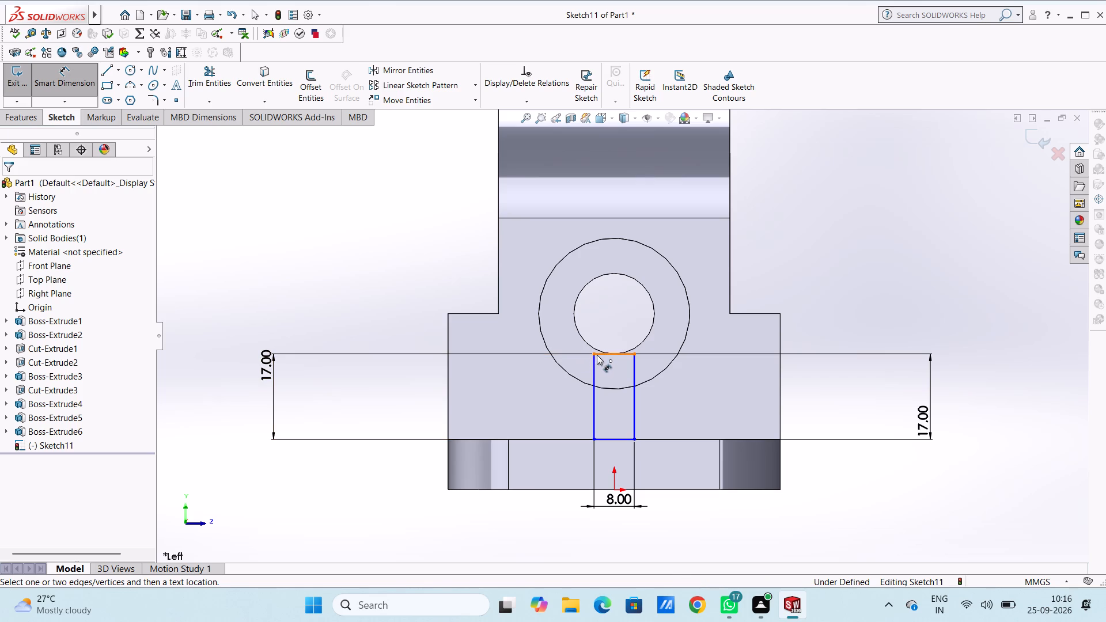
Locate the rectangle's top-left corner 4 mm horizontally from the origin and its top edge 27 mm above the origin.
left_click(595, 353)
left_click(613, 488)
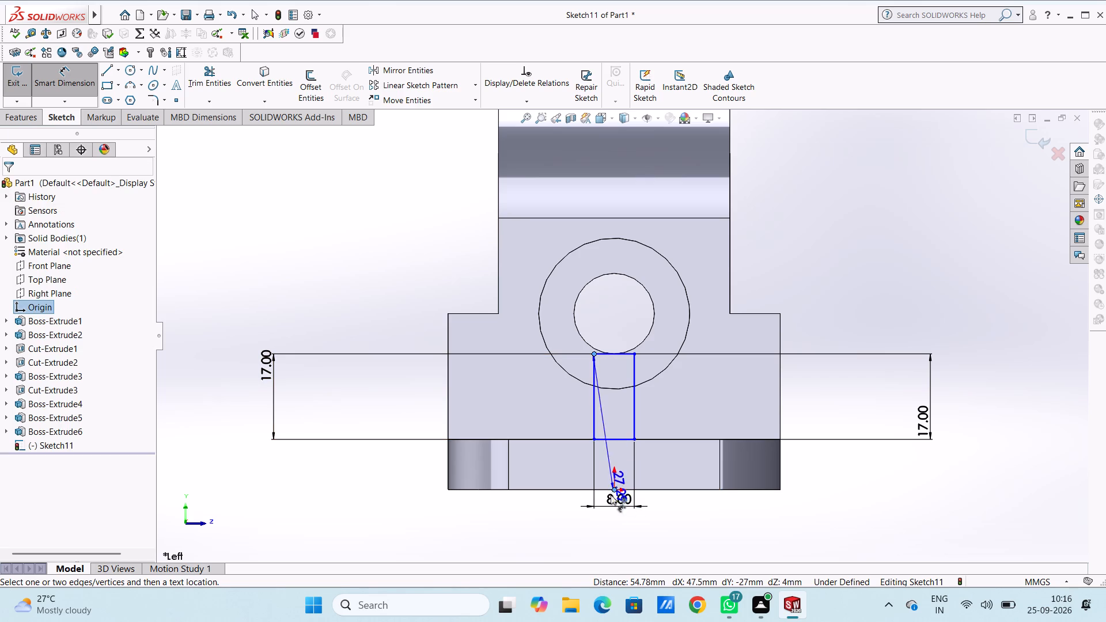
left_click(599, 536)
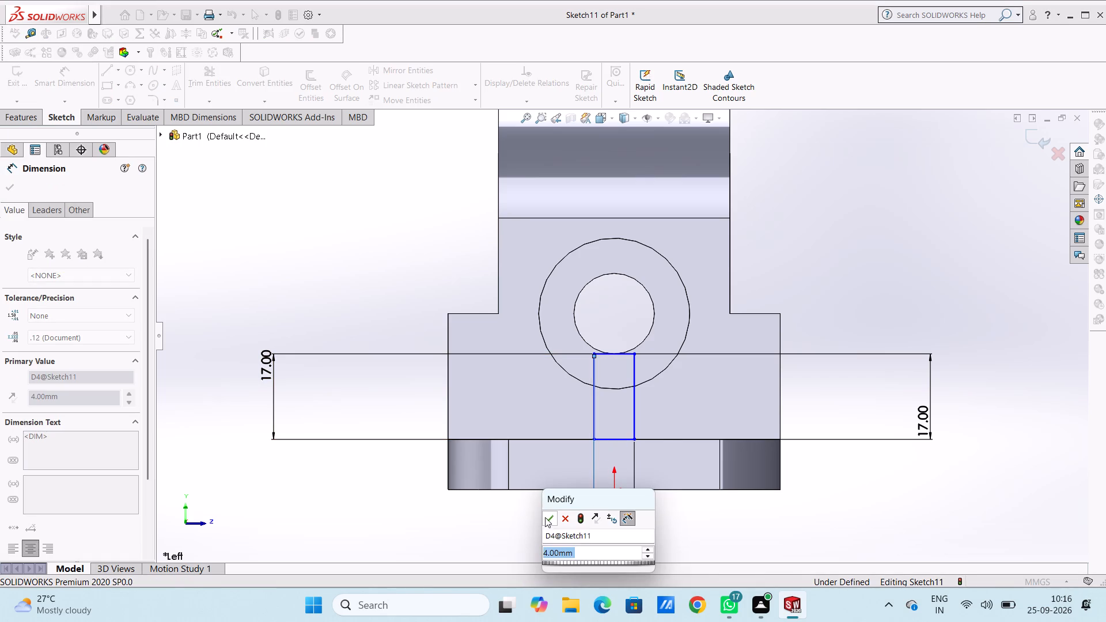
left_click(546, 517)
left_click(516, 526)
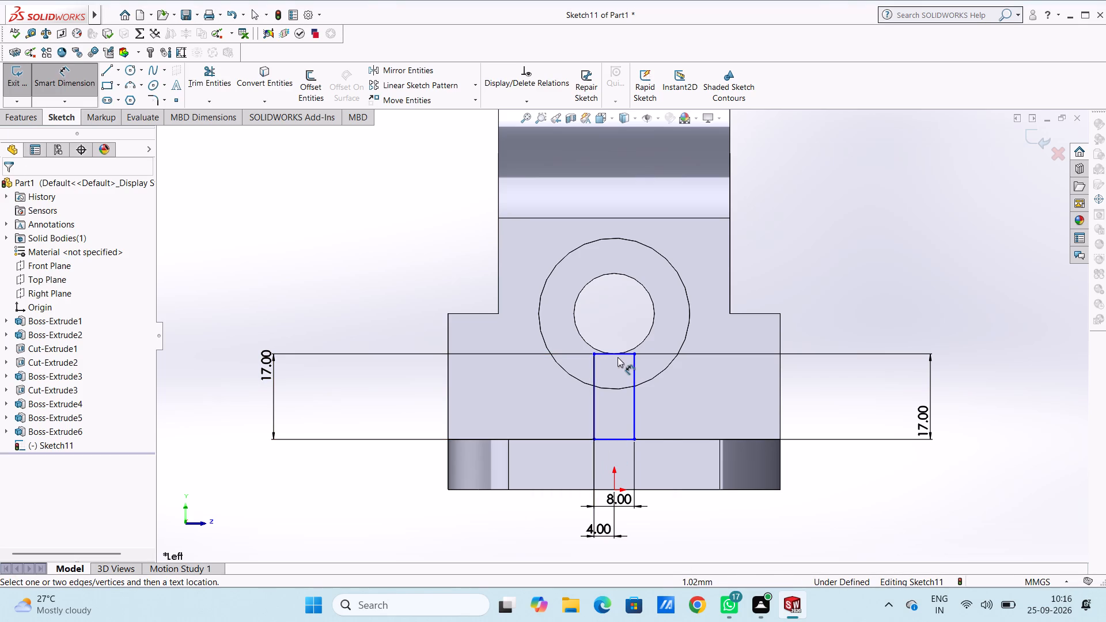
left_click(617, 355)
left_click(616, 492)
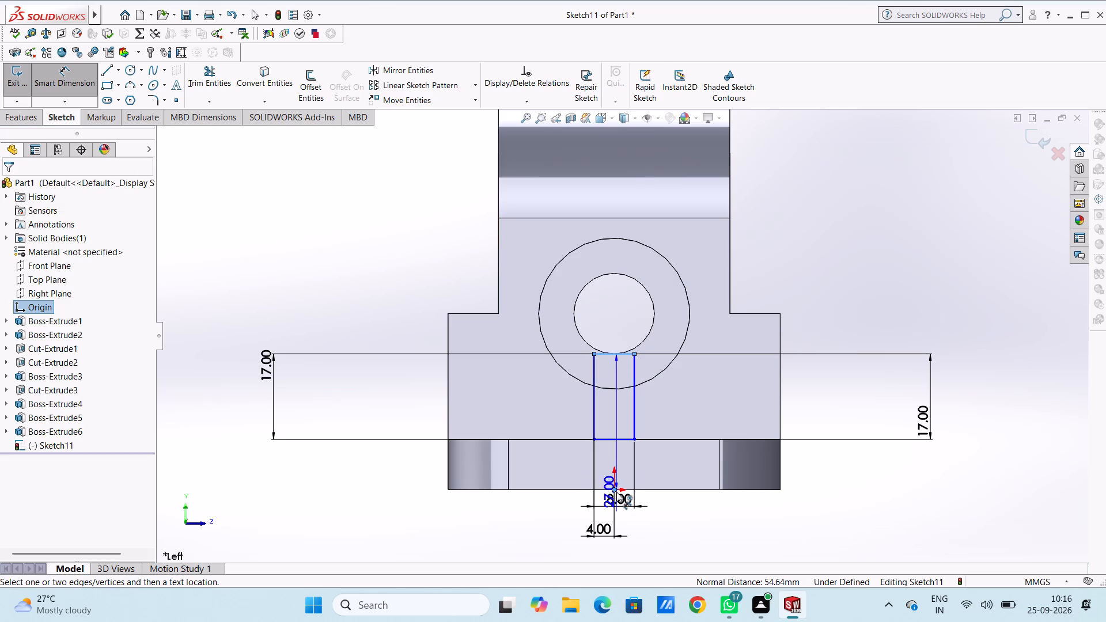
left_click(1012, 465)
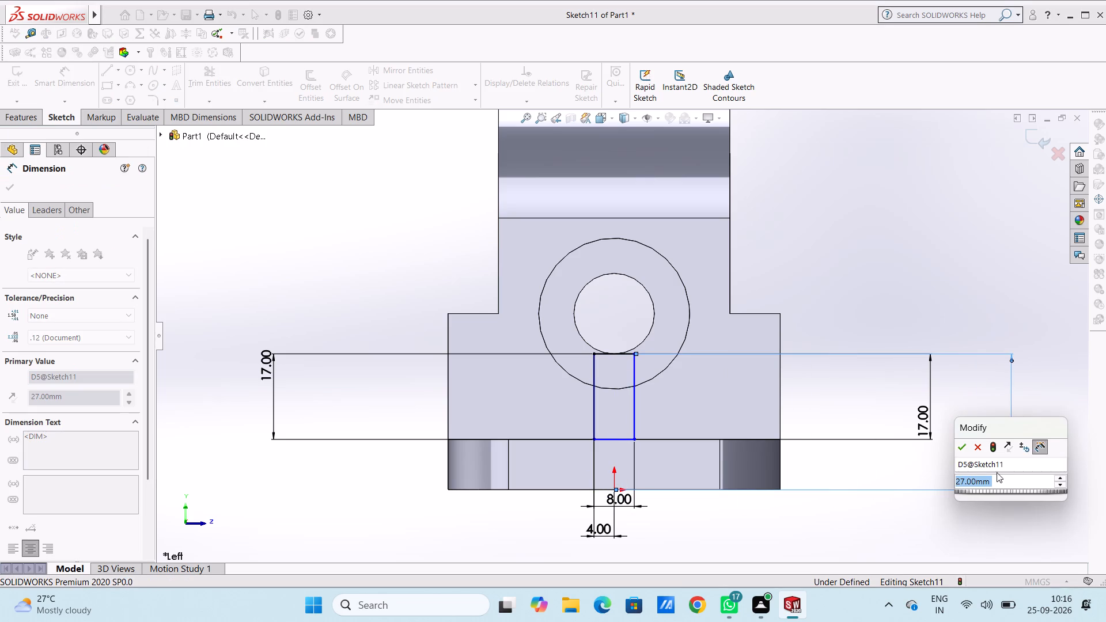
left_click(961, 446)
left_click(956, 402)
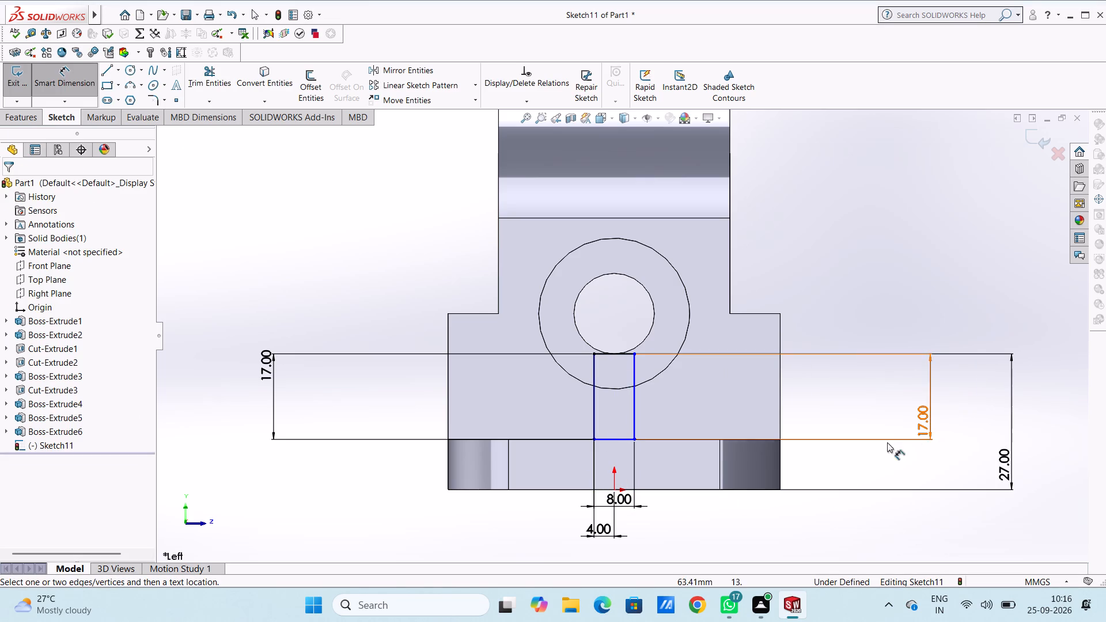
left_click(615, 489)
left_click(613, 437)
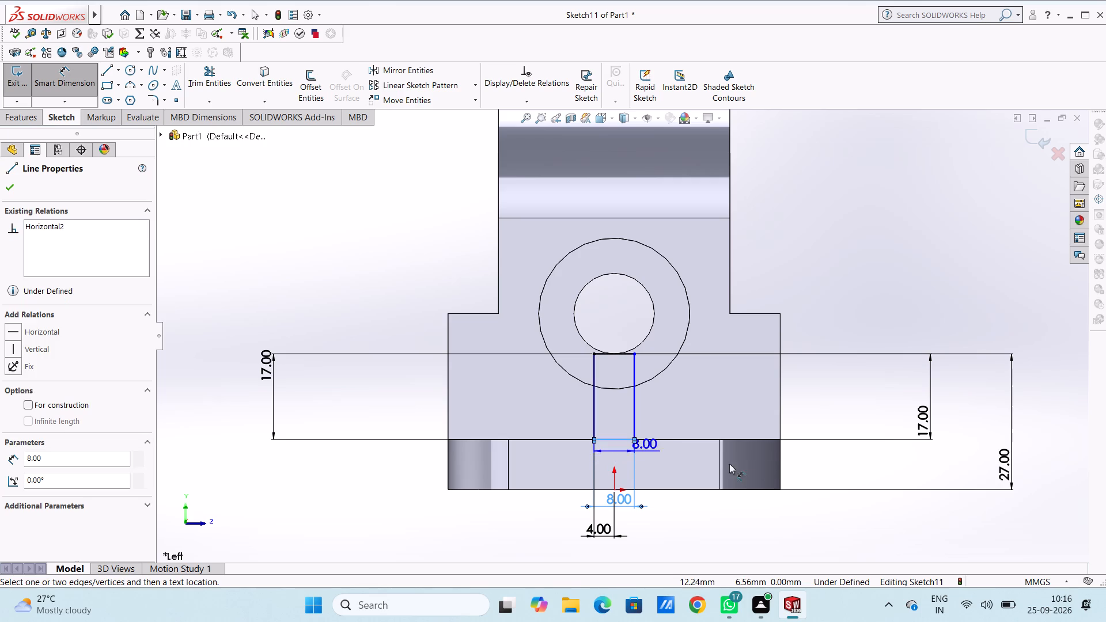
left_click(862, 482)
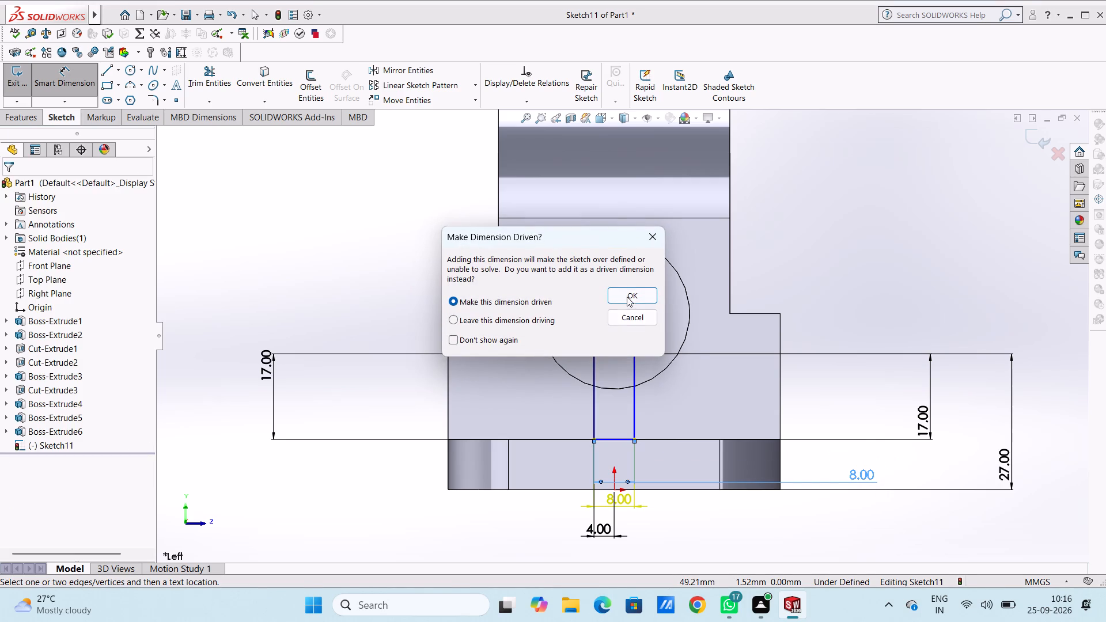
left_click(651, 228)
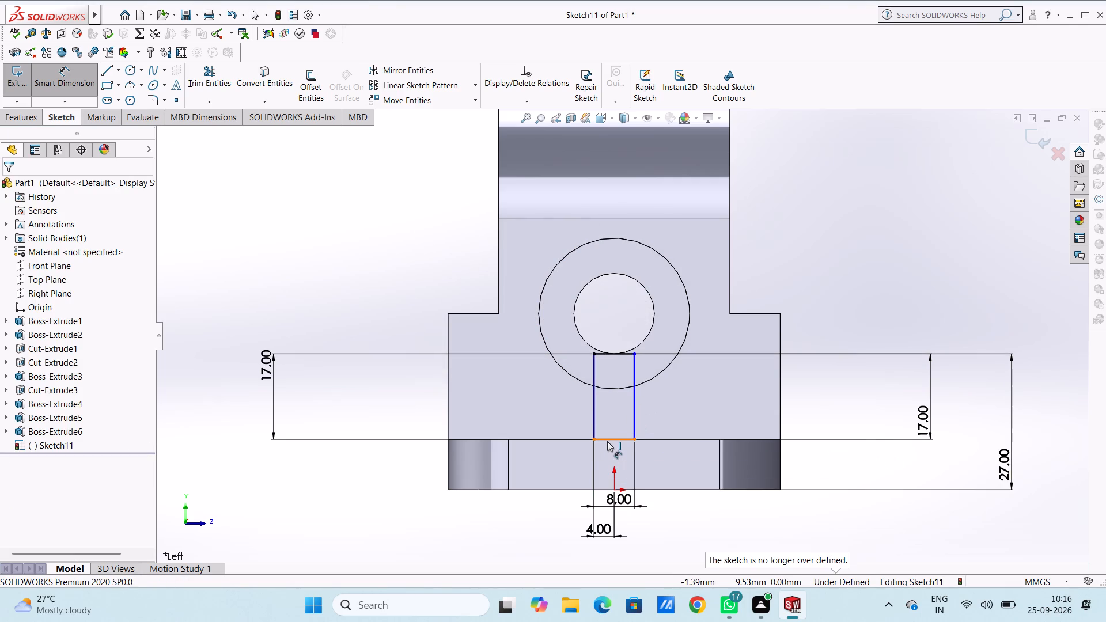
Dimension the support rectangle's bottom edge 10 mm above the origin.
left_click(607, 441)
left_click(616, 490)
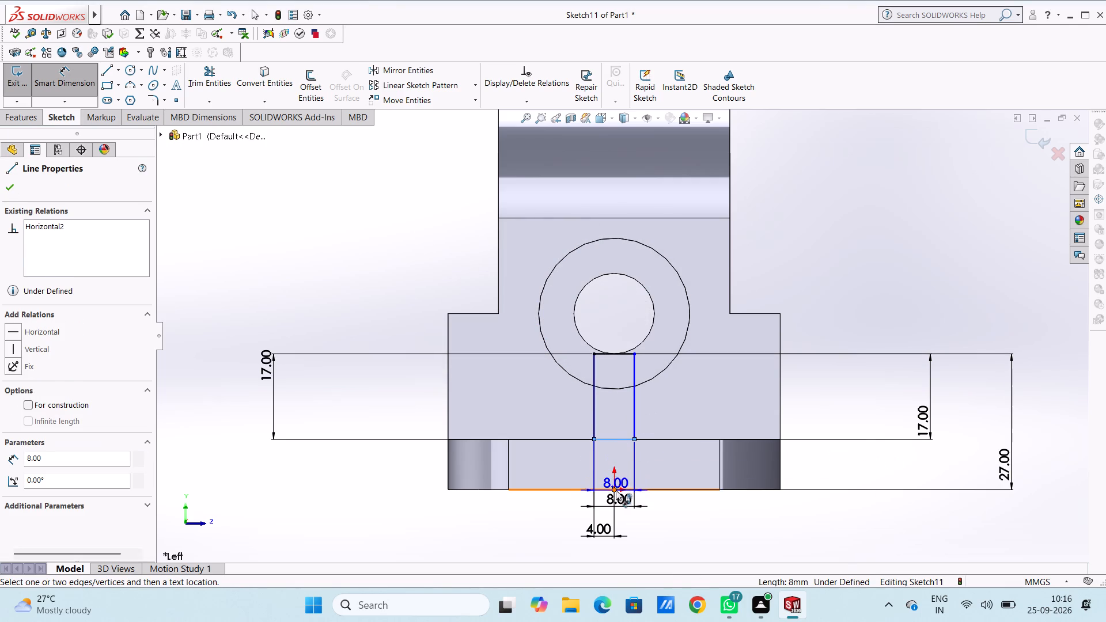
left_click(983, 452)
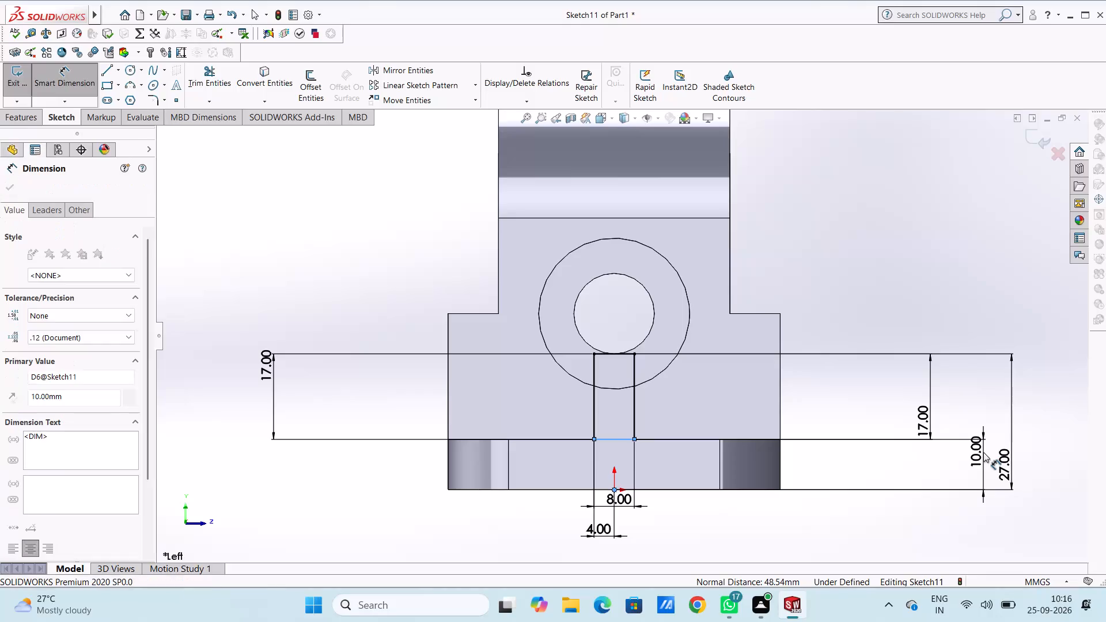
left_click(932, 430)
left_click(871, 361)
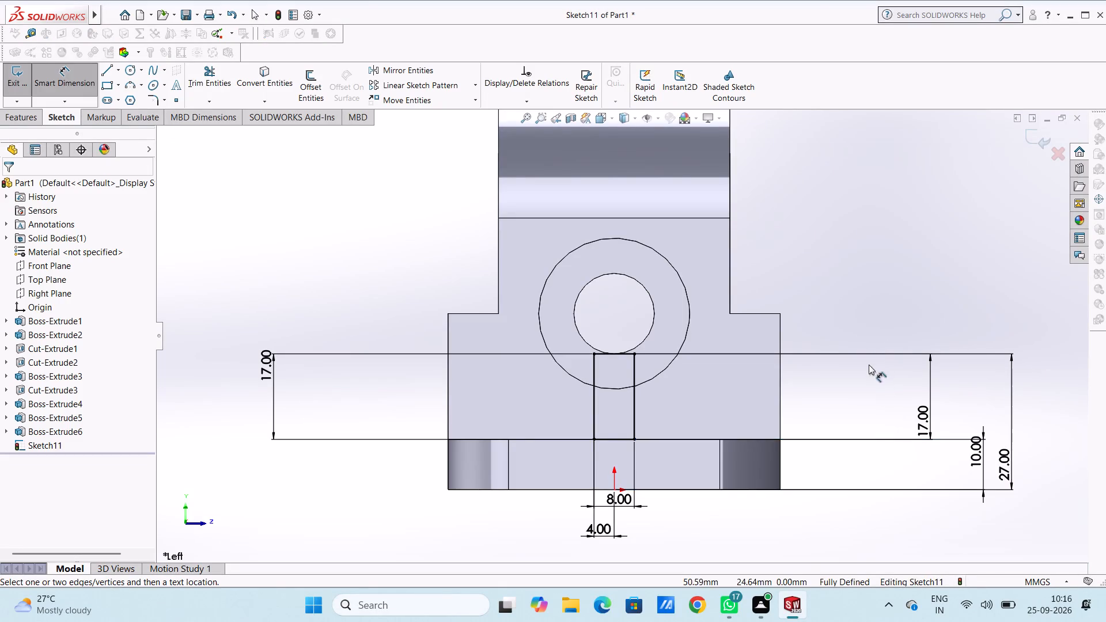
Extrude the support rectangle 25.5 mm in the reversed direction, toward the arch wall beneath the boss, merging the result.
middle_click_drag(908, 283, 889, 321)
left_click_drag(263, 252, 260, 245)
left_click(67, 84)
left_click(31, 116)
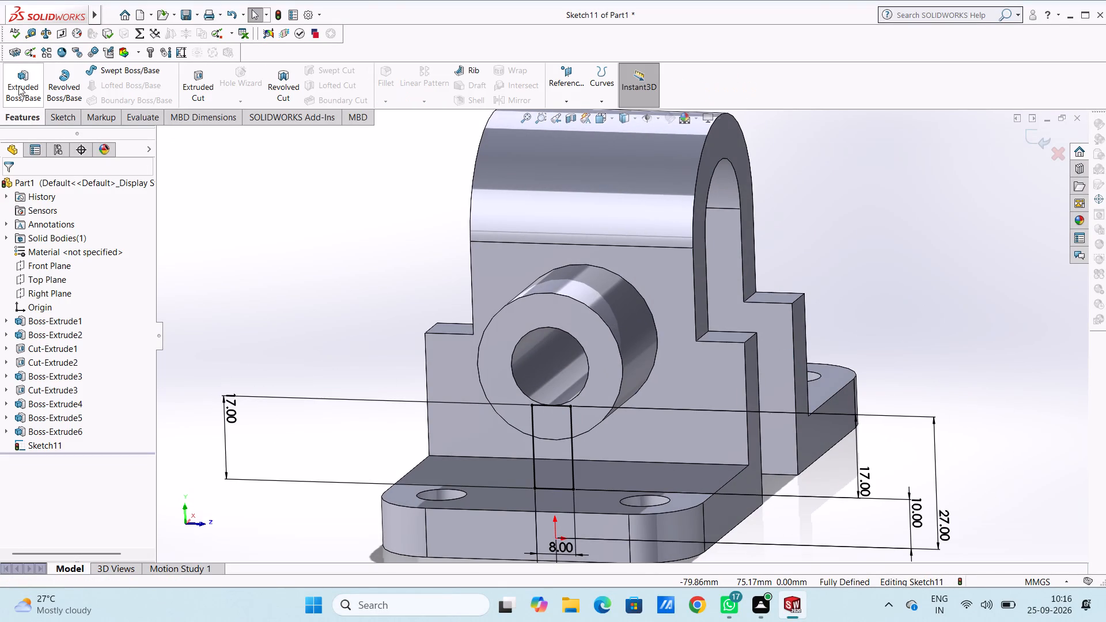
left_click(18, 79)
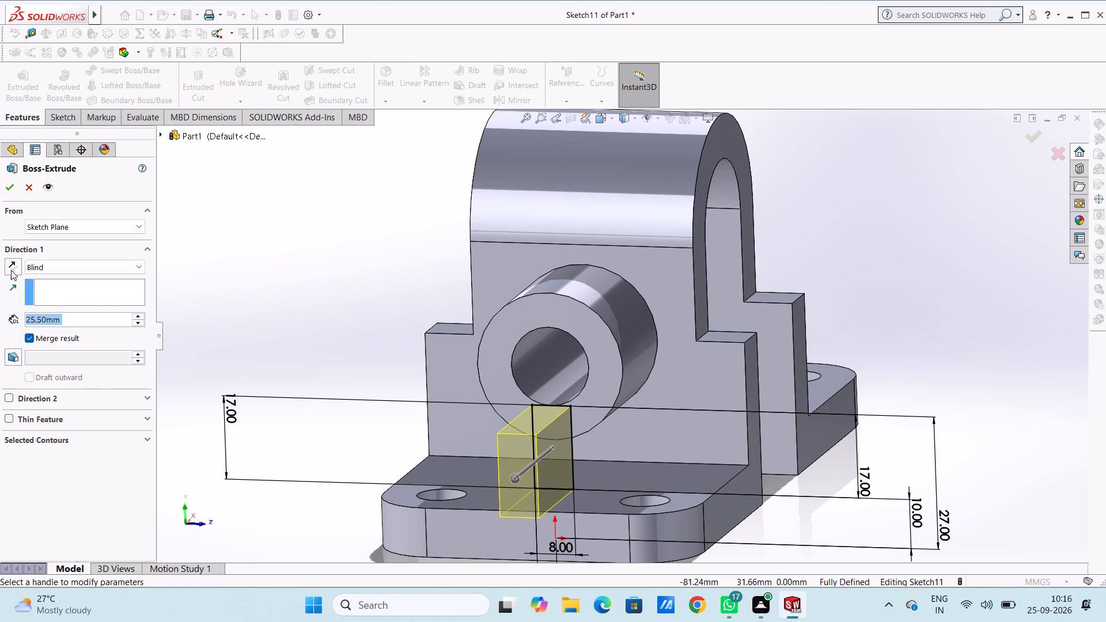
left_click(10, 266)
left_click(9, 188)
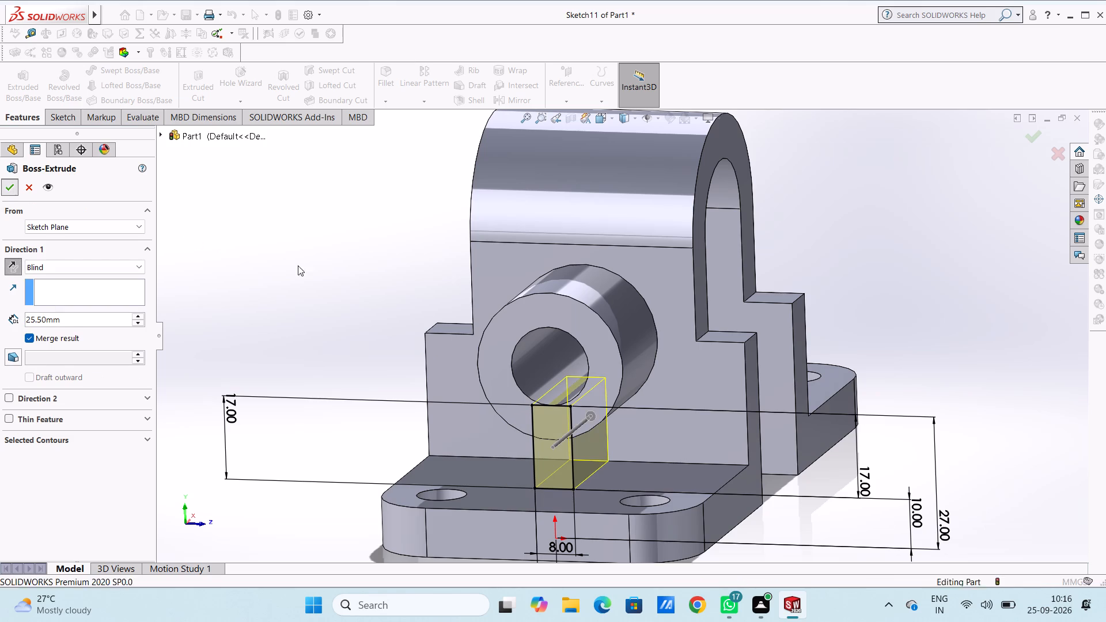
left_click(315, 274)
Examine the bracket from all sides, including both bosses and the supports beneath them.
scroll(559, 411, "up", 3)
middle_click_drag(377, 343, 440, 373)
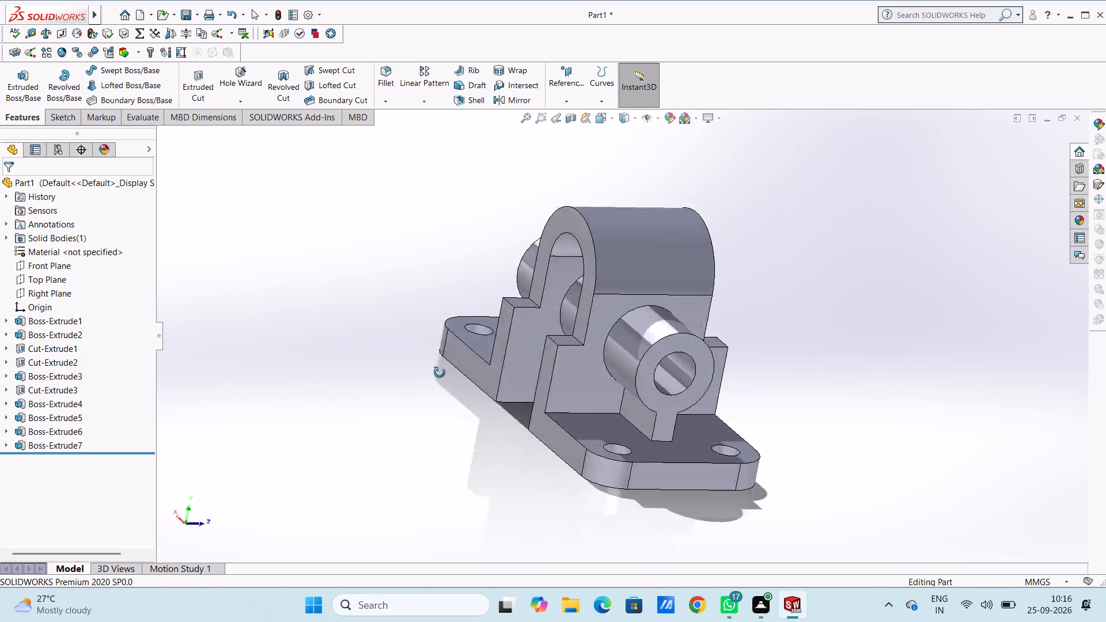
middle_click_drag(440, 373, 465, 369)
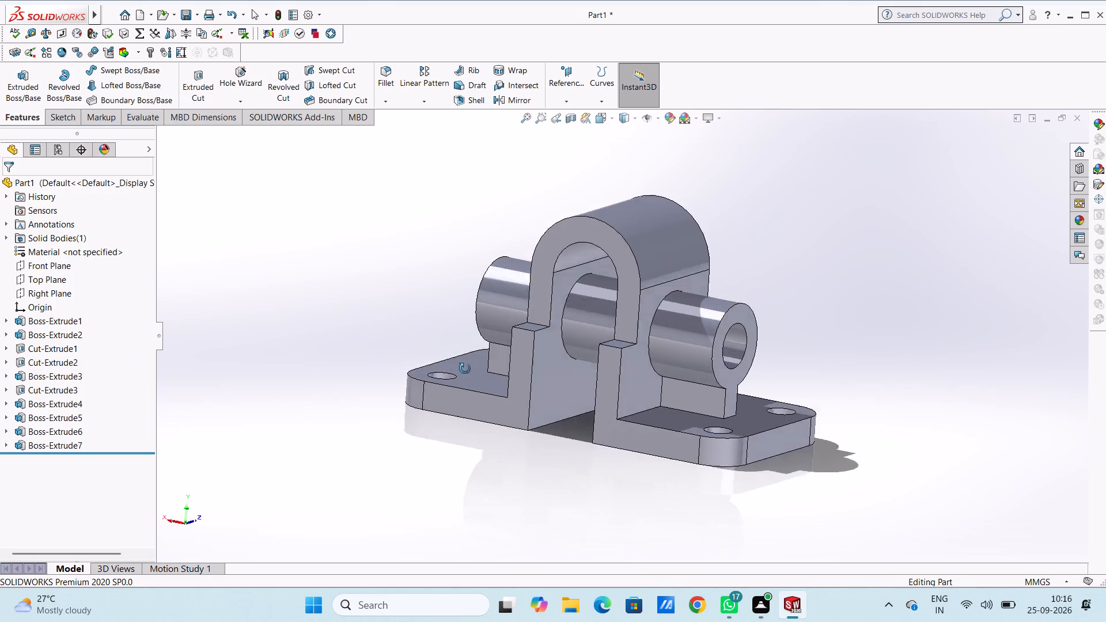
middle_click_drag(465, 369, 652, 403)
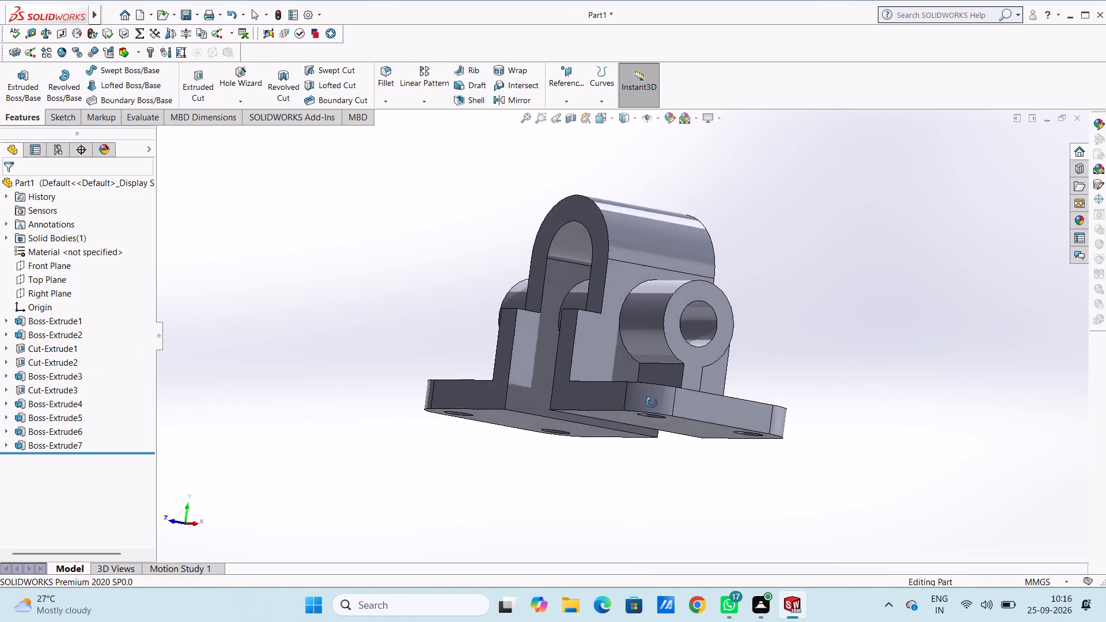
middle_click_drag(652, 403, 483, 401)
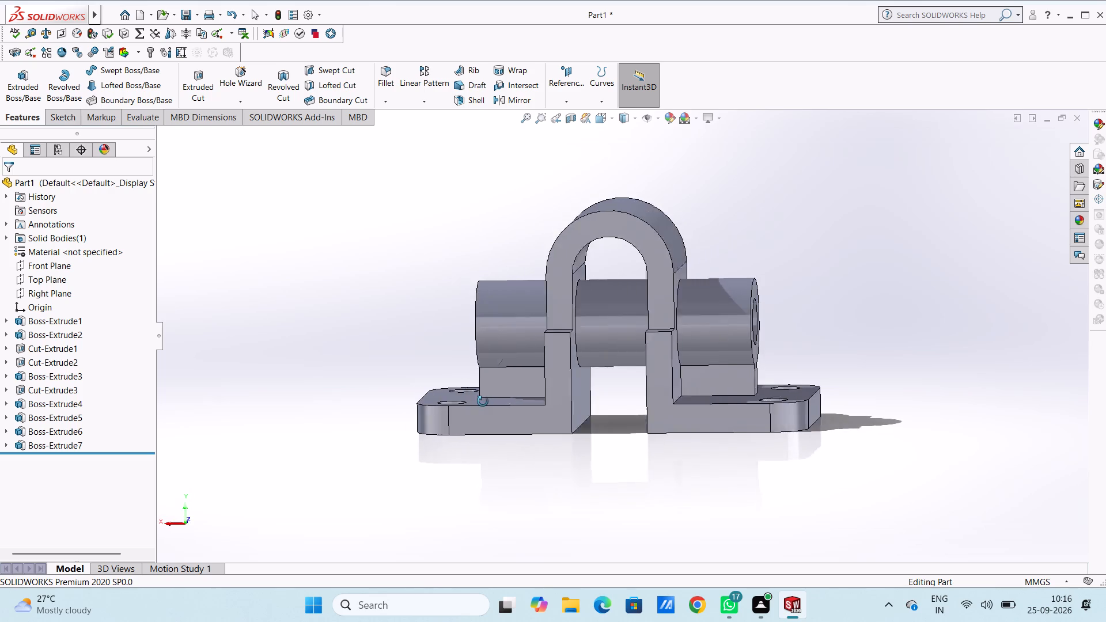
middle_click_drag(483, 401, 540, 418)
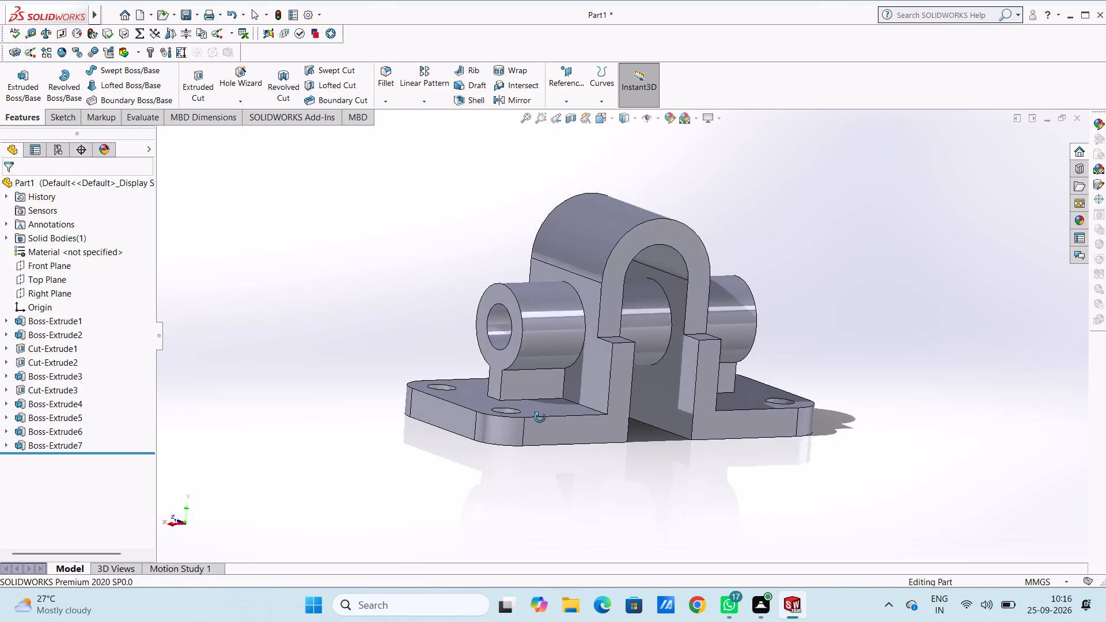
middle_click_drag(540, 418, 546, 419)
middle_click_drag(452, 342, 524, 444)
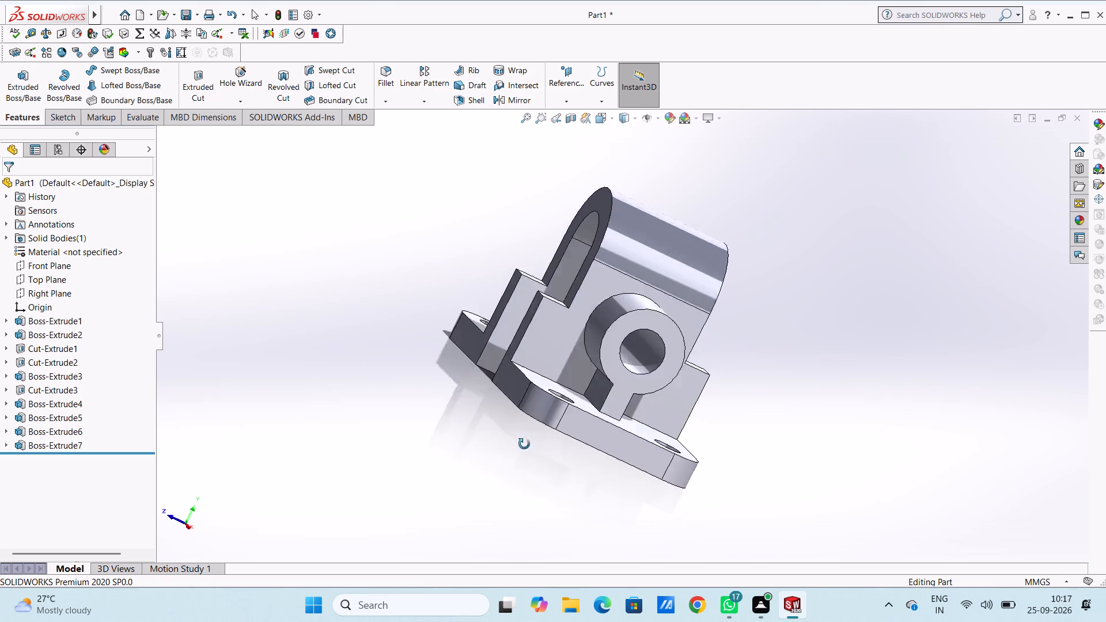
middle_click_drag(524, 444, 486, 452)
middle_click_drag(481, 323, 389, 307)
middle_click_drag(407, 277, 530, 314)
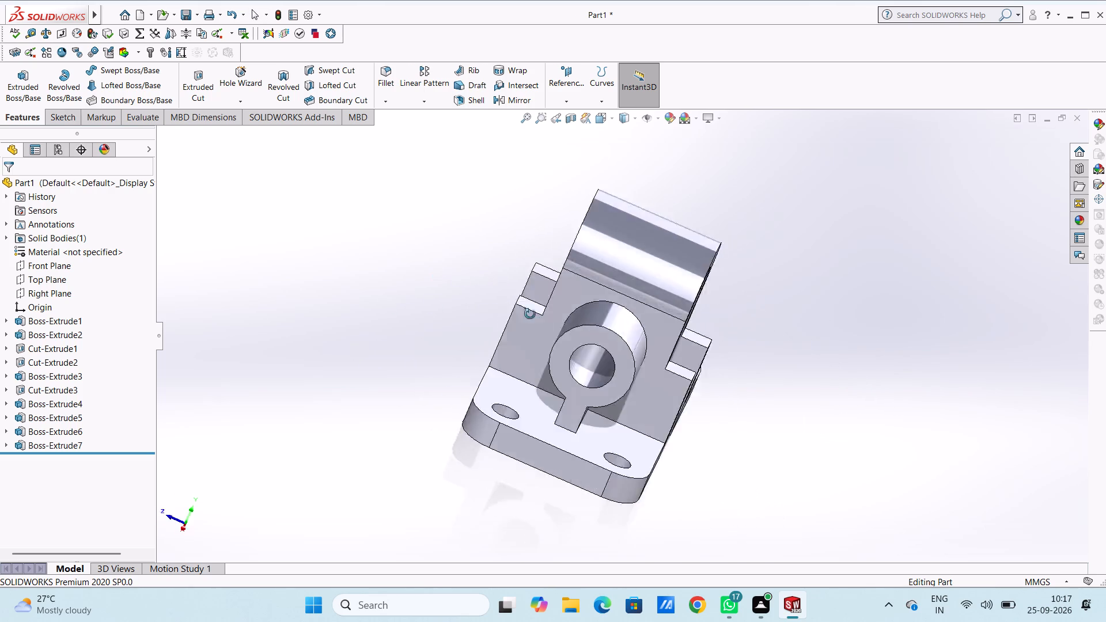
middle_click_drag(530, 314, 551, 407)
middle_click_drag(427, 336, 319, 306)
middle_click_drag(495, 343, 464, 343)
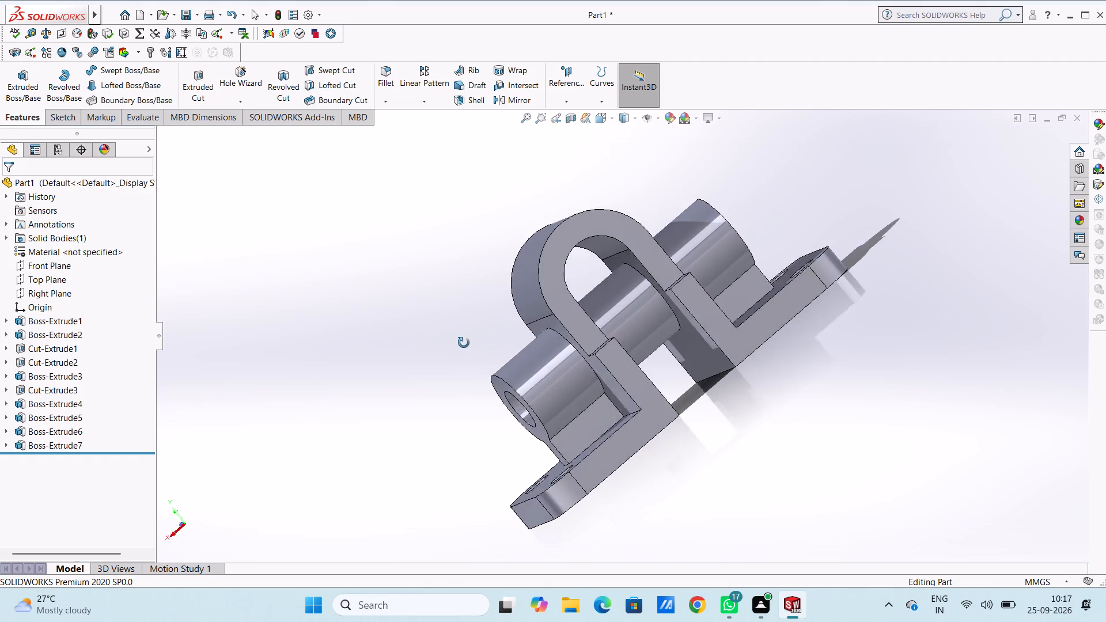
middle_click_drag(464, 343, 473, 358)
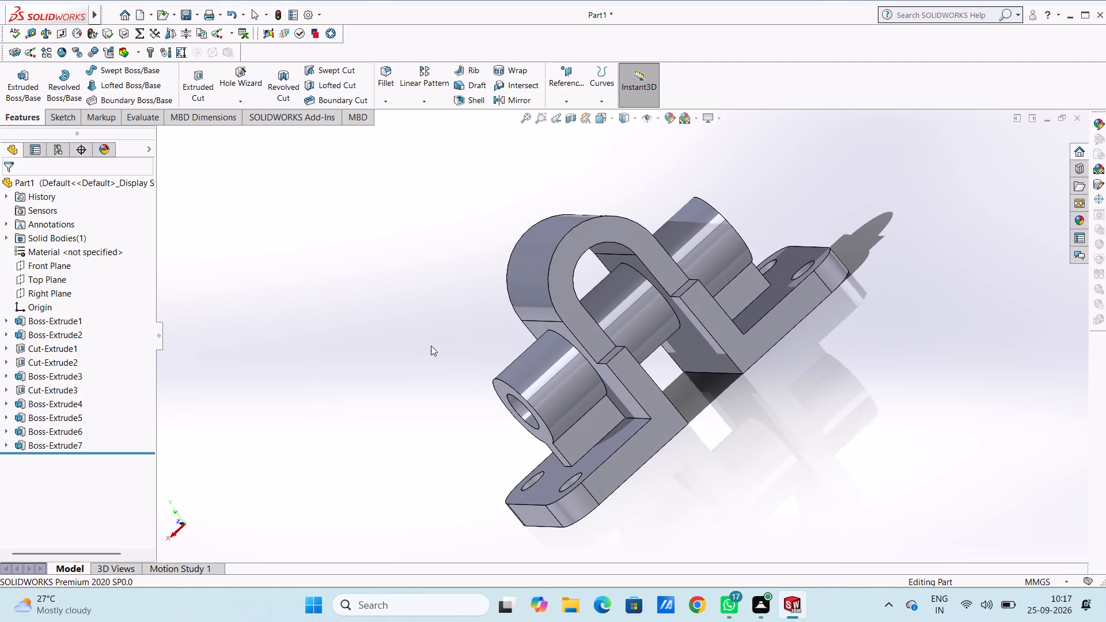
Create a reference plane at 0 mm offset from the Front Plane.
key("ctrl+5")
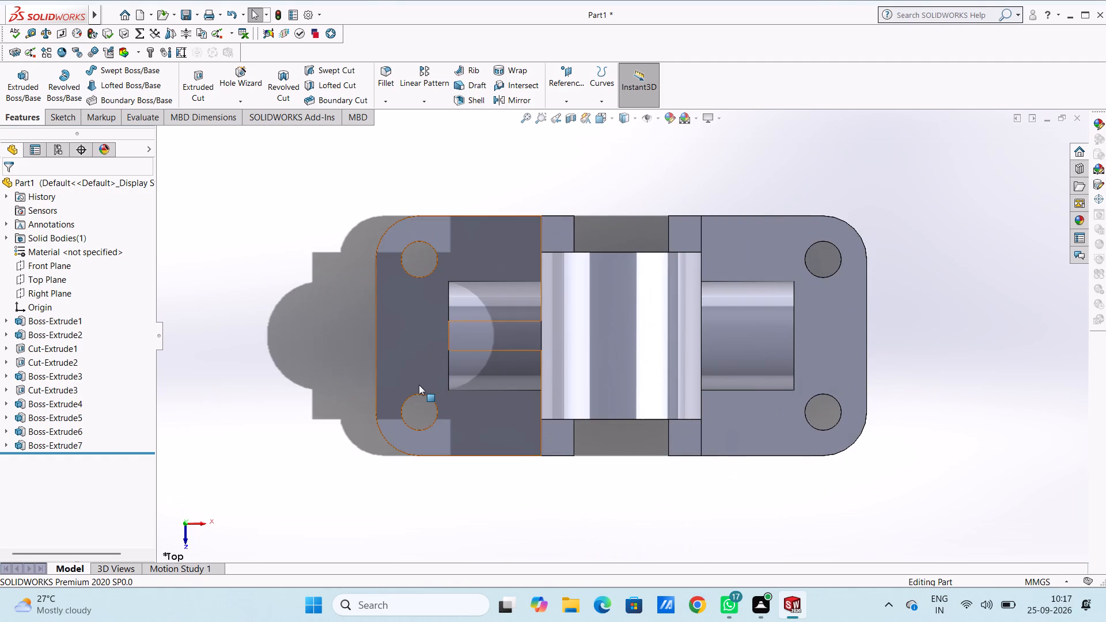
left_click(570, 81)
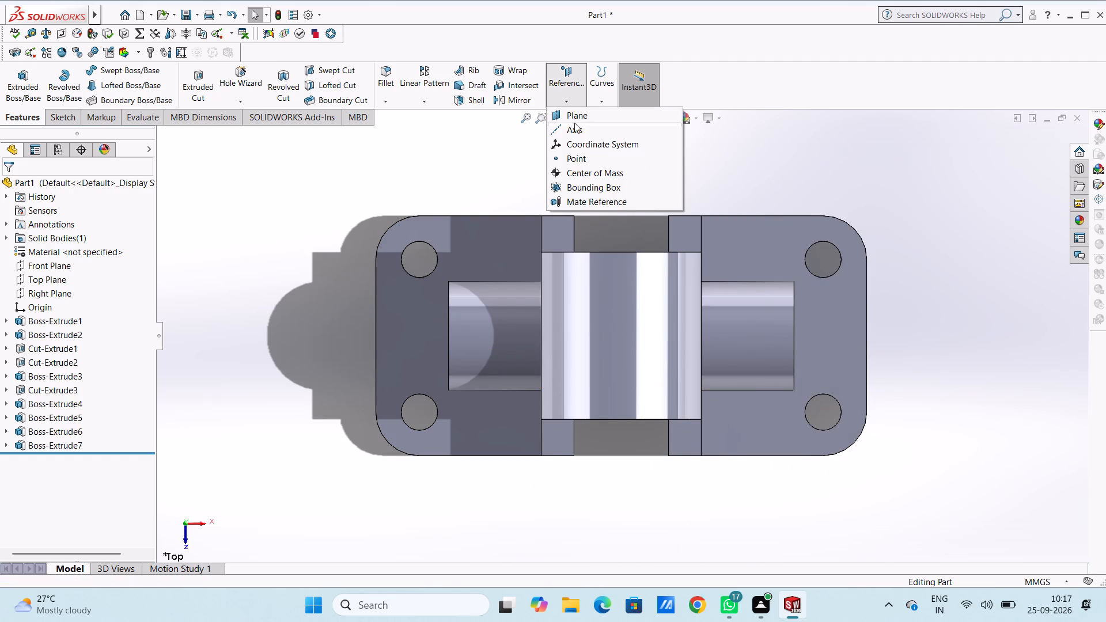
left_click(575, 116)
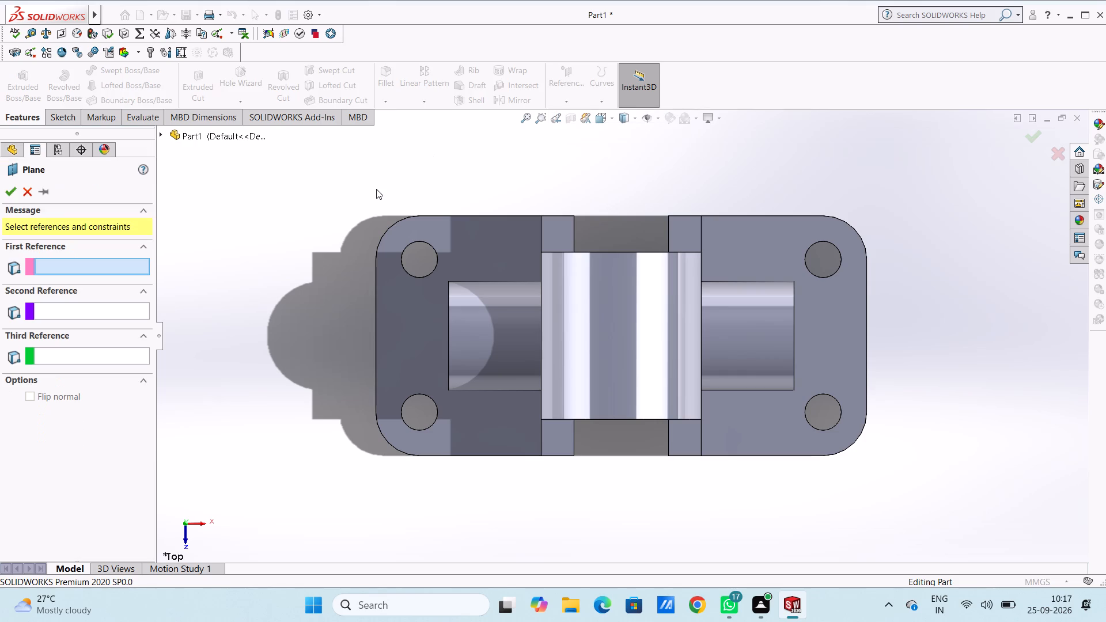
left_click(223, 135)
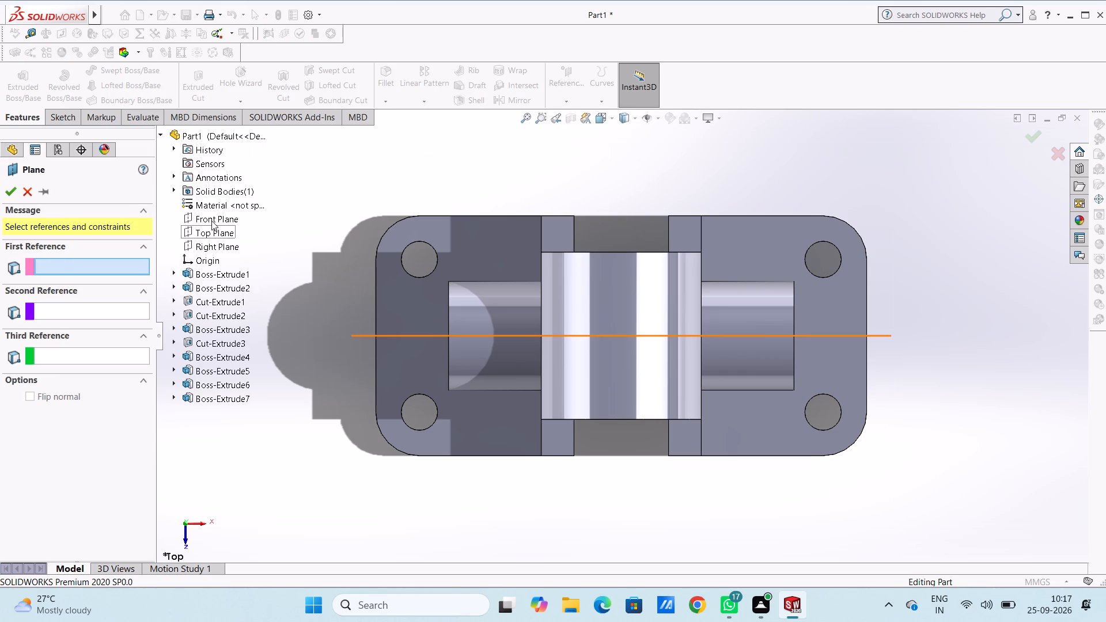
left_click(211, 221)
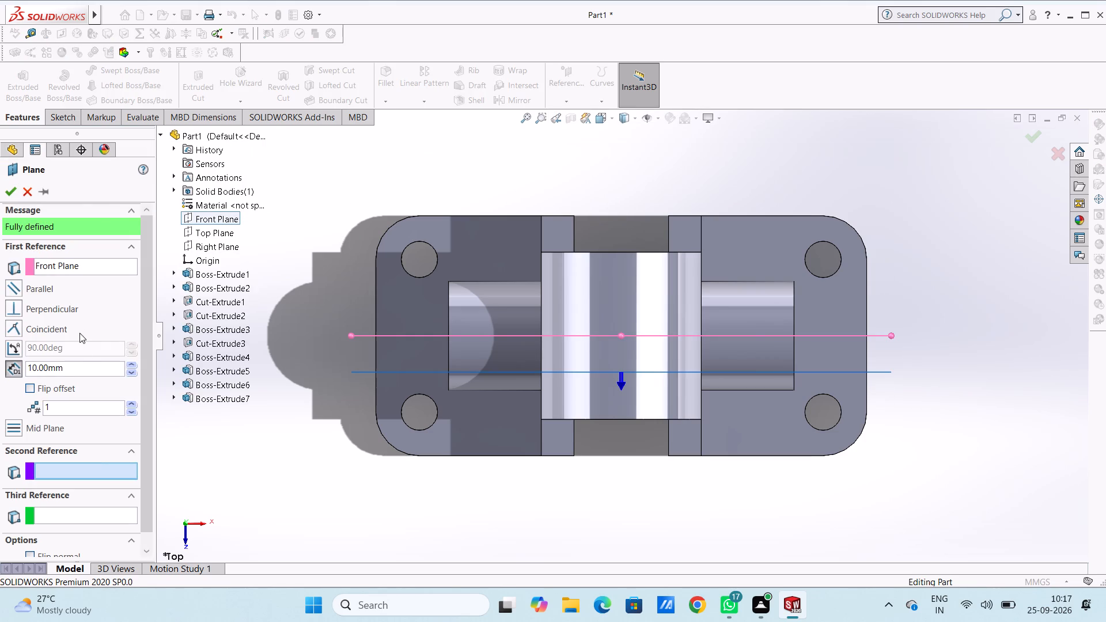
double_click(82, 369)
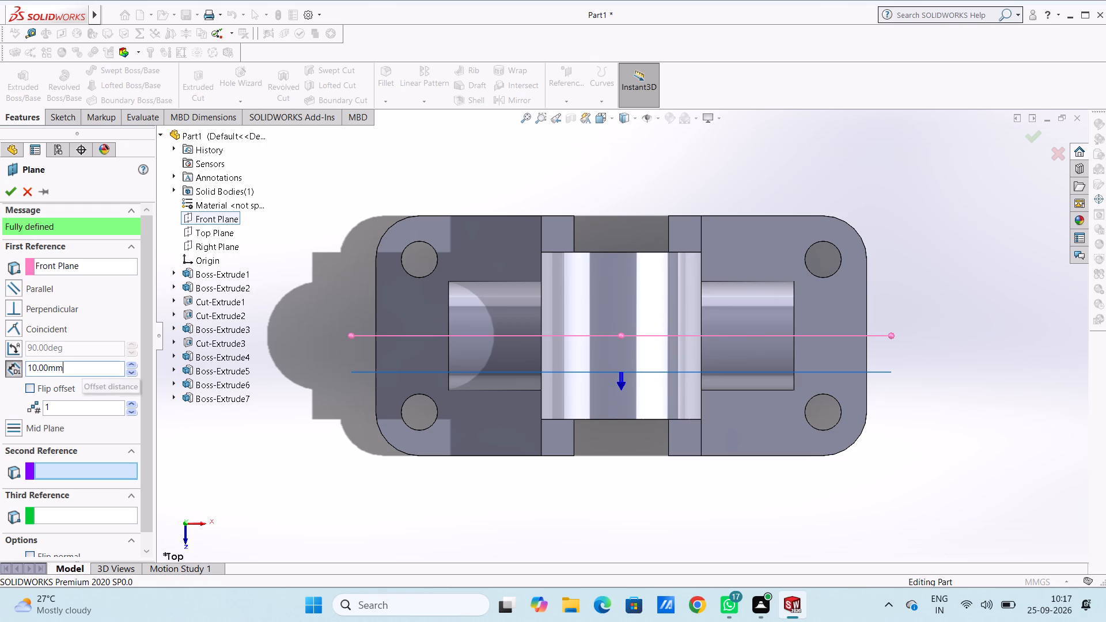
key("0")
key("Return")
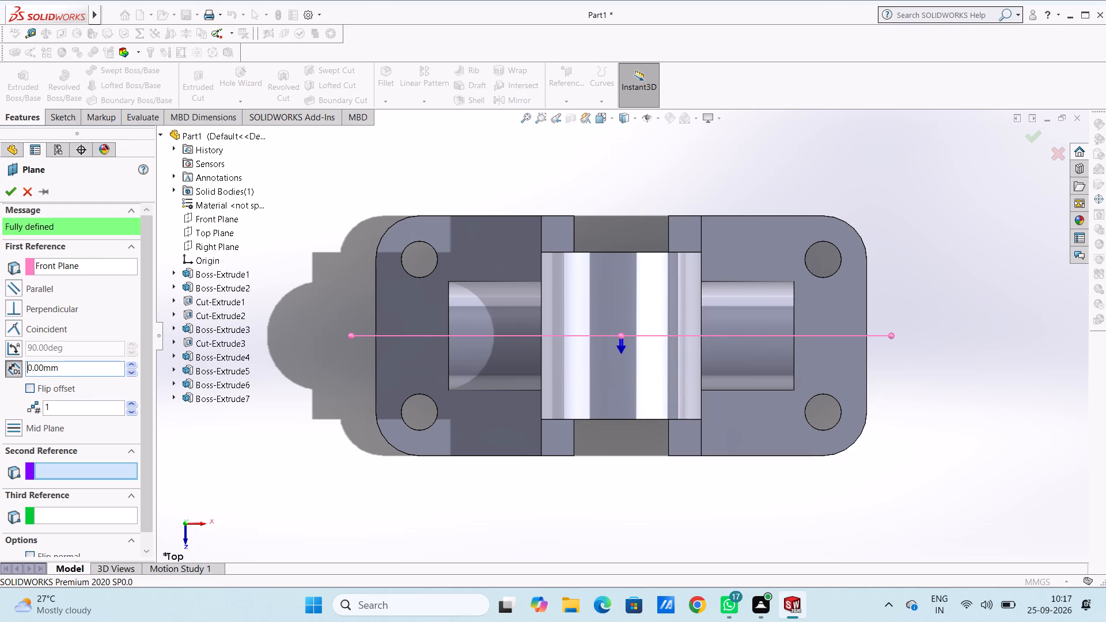
left_click(13, 194)
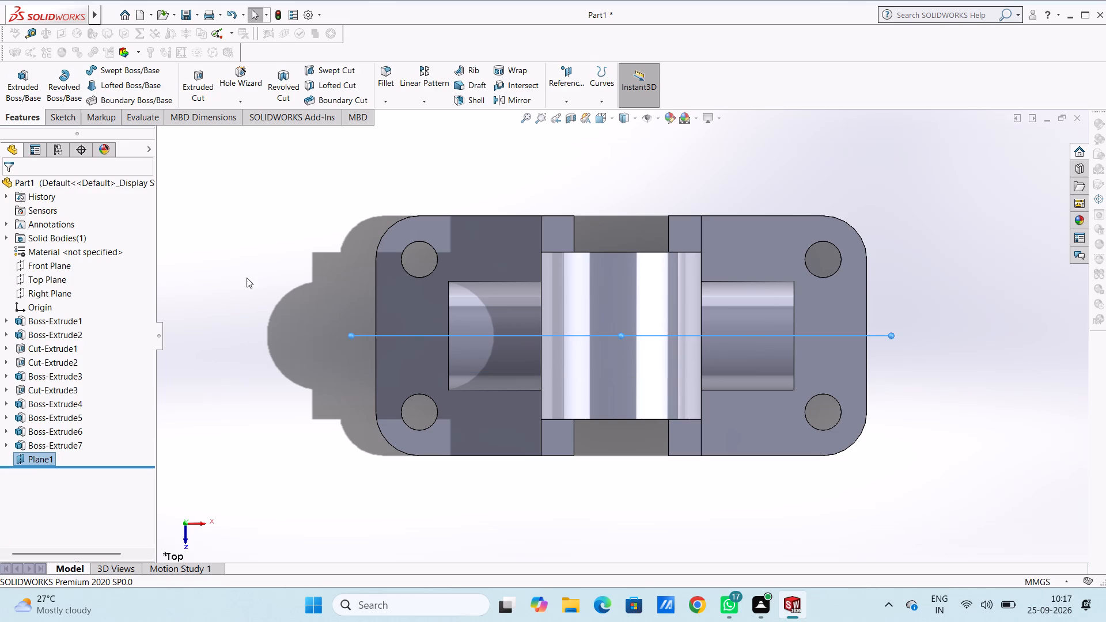
left_click(259, 268)
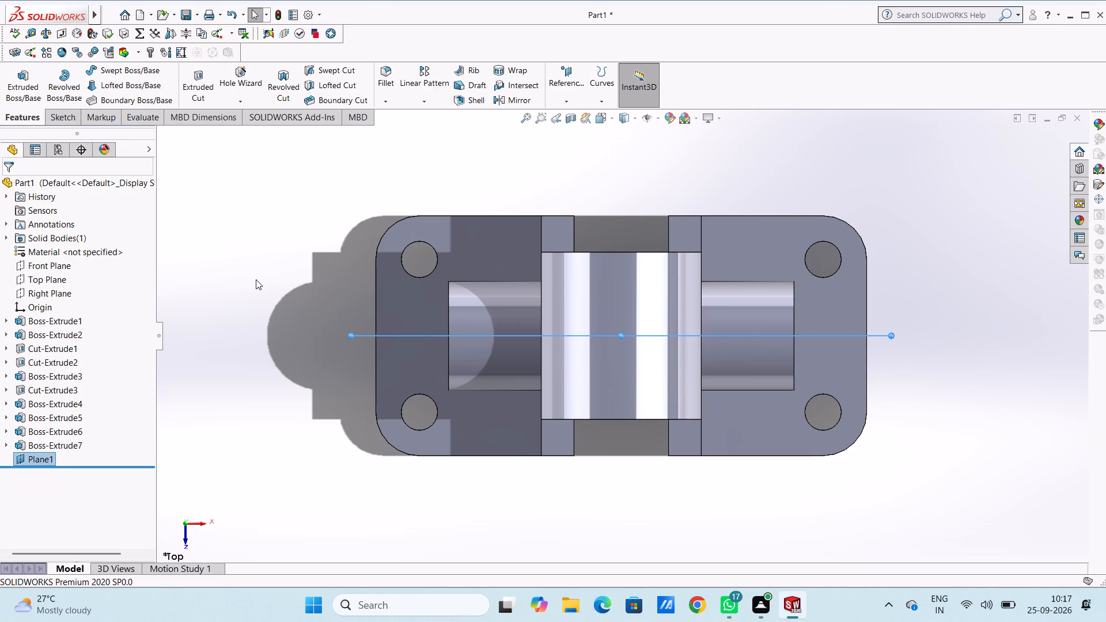
On the new plane, sketch a 6 mm vertical line down from the left boss's upper outer corner and a 95 mm horizontal line to the opposite boss's end.
key("ctrl+1")
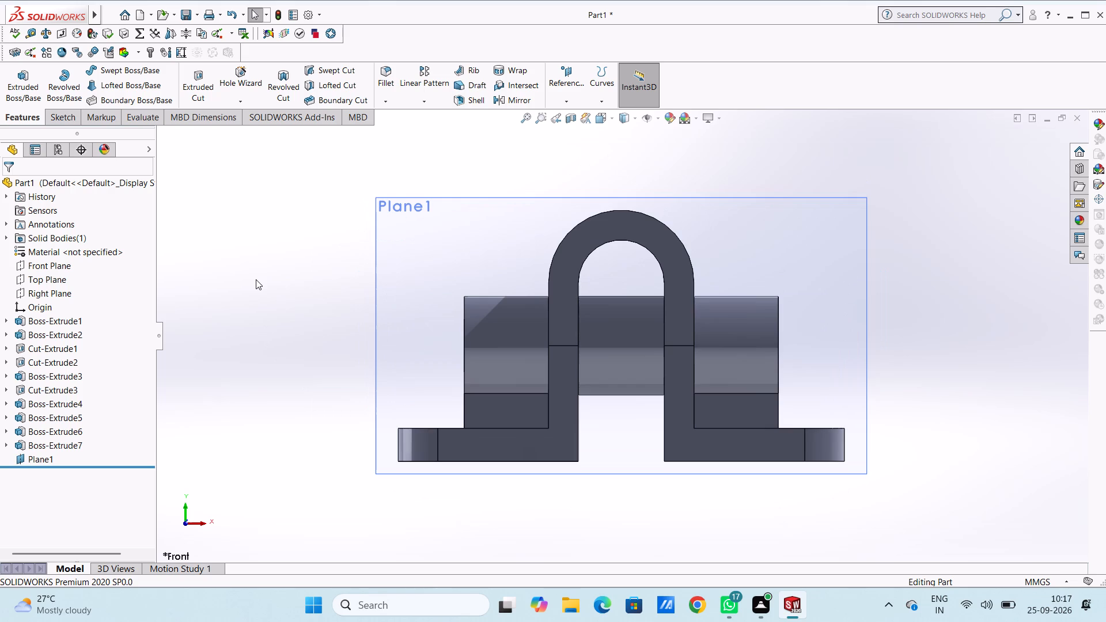
left_click(399, 265)
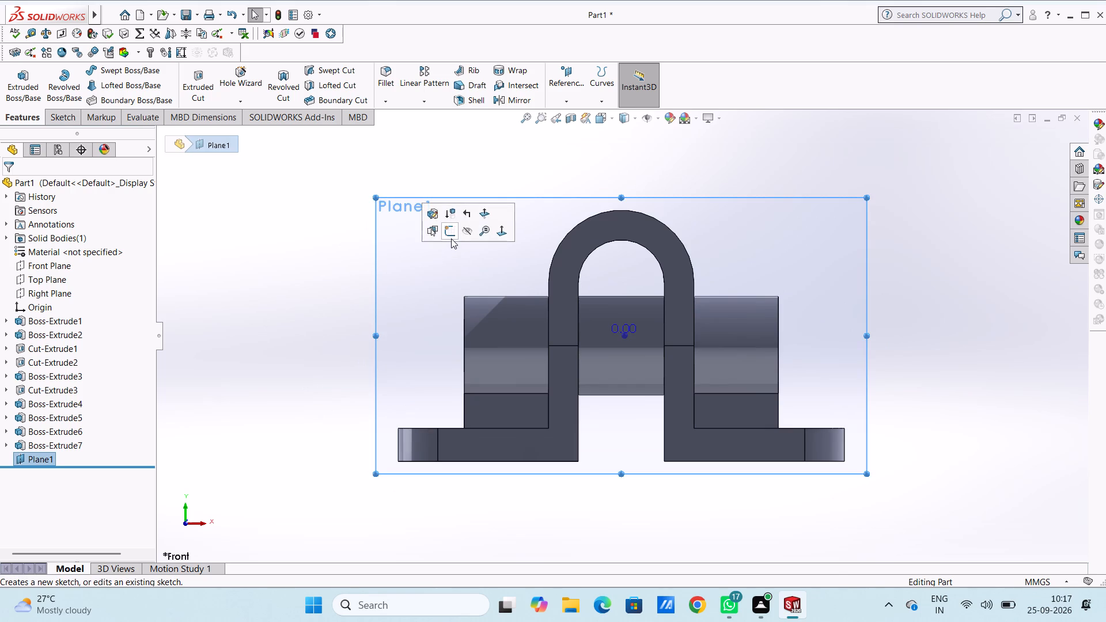
left_click(450, 235)
left_click(291, 250)
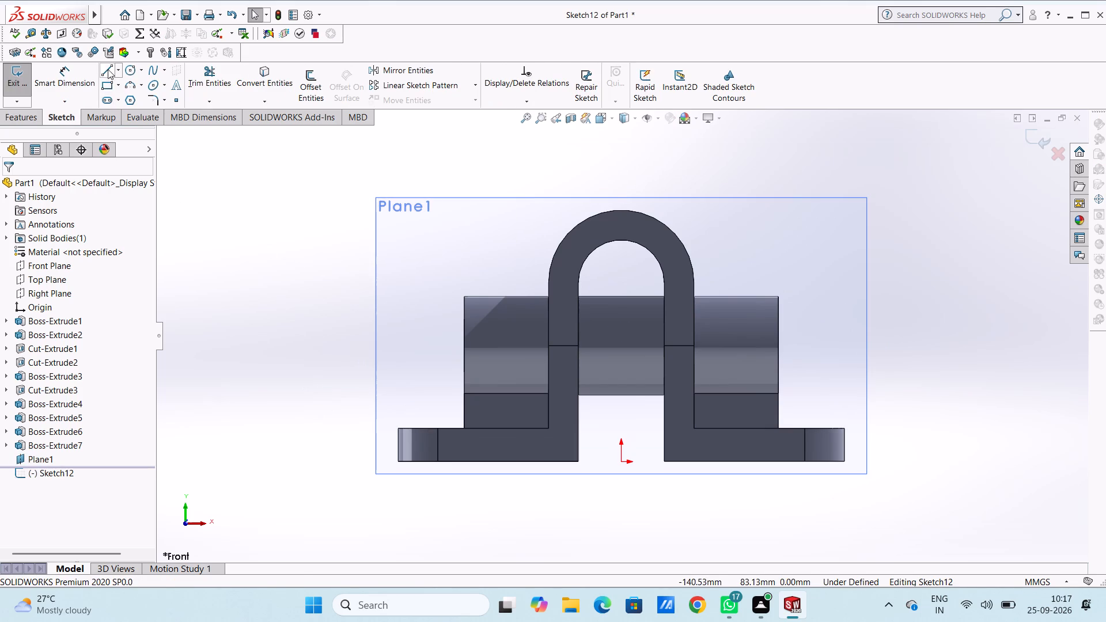
left_click(105, 71)
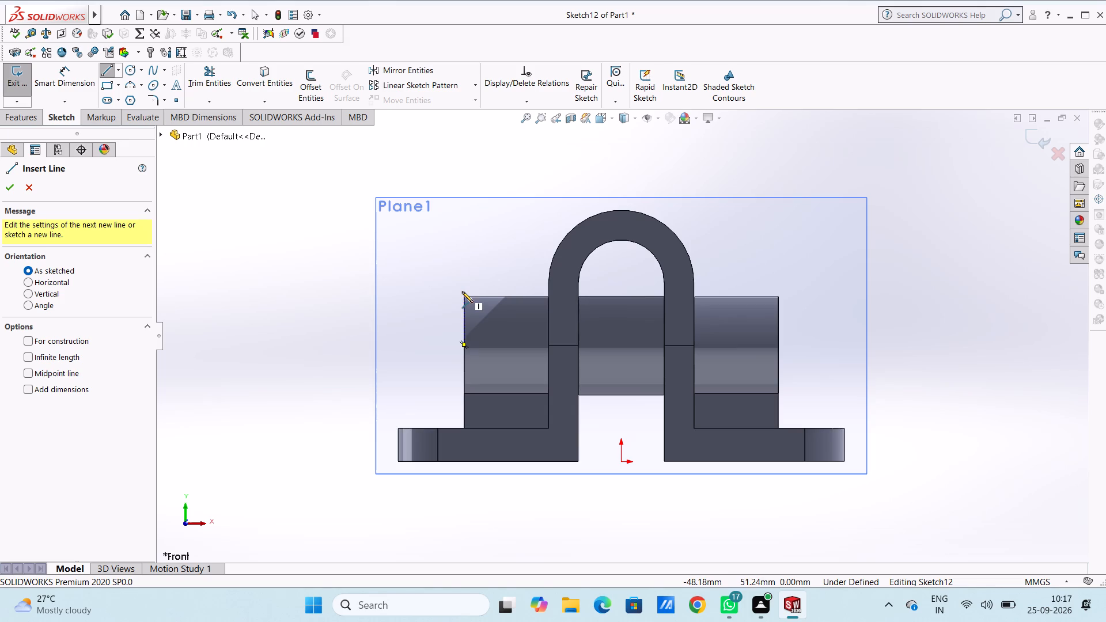
left_click(463, 294)
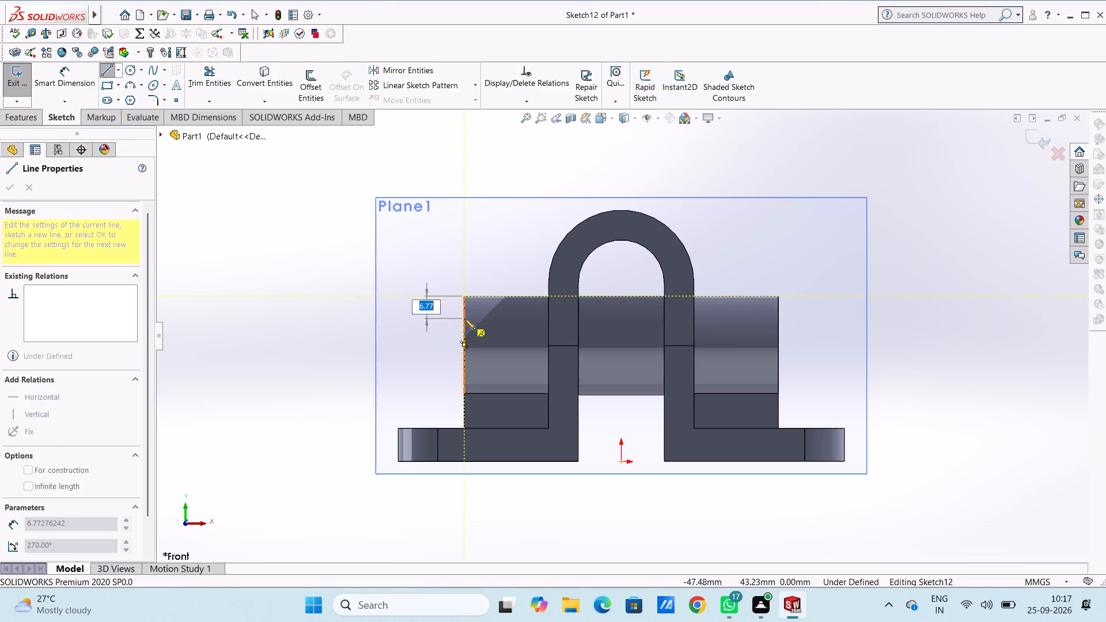
key("6")
key("Return")
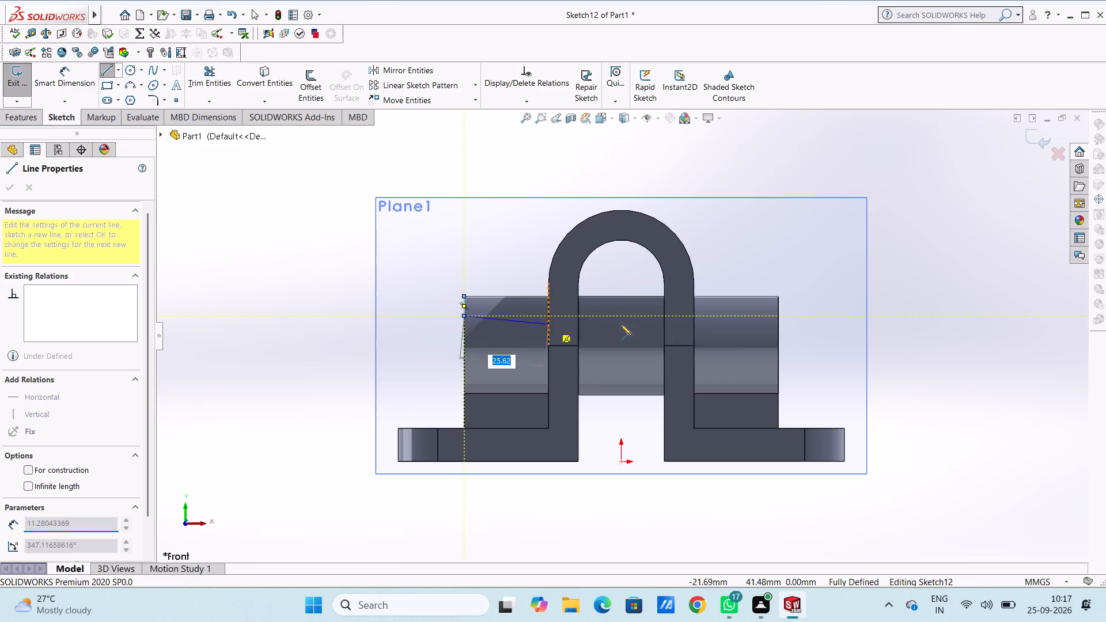
left_click(777, 317)
key("Escape")
key("Escape")
key("Escape")
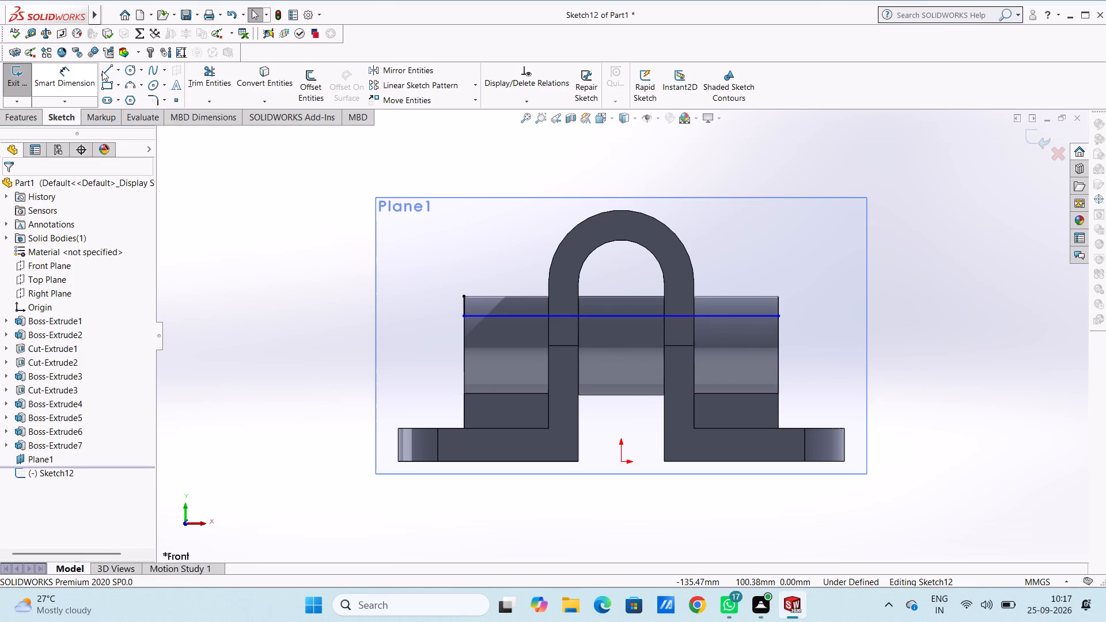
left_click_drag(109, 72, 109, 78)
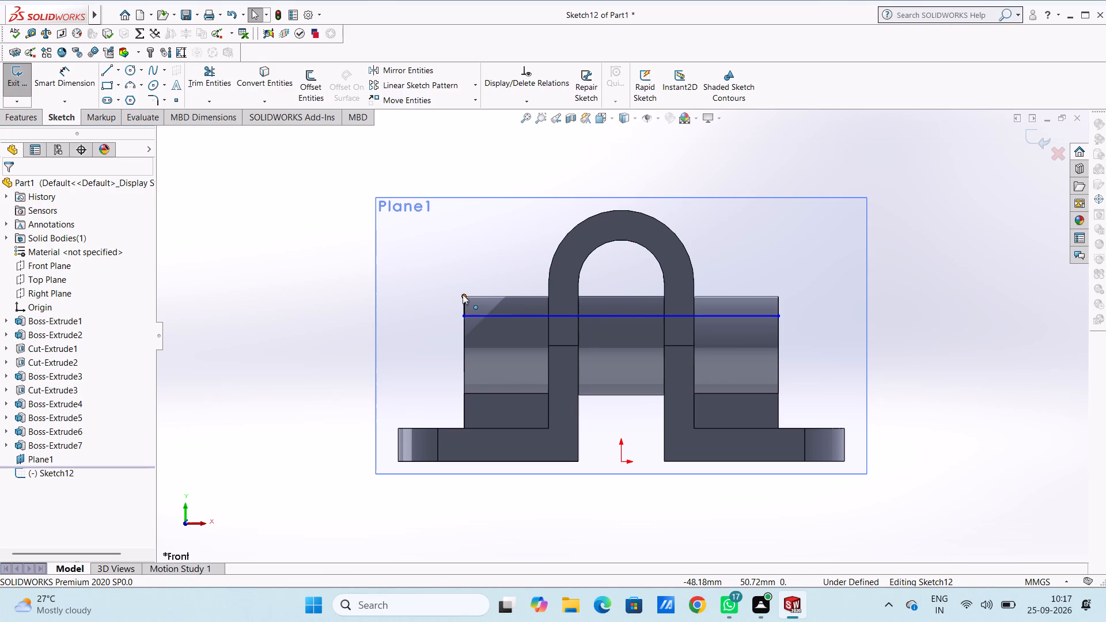
Sketch a sloped line about 42 mm long from the left boss's upper outer corner to the arch's outer curve.
left_click(463, 294)
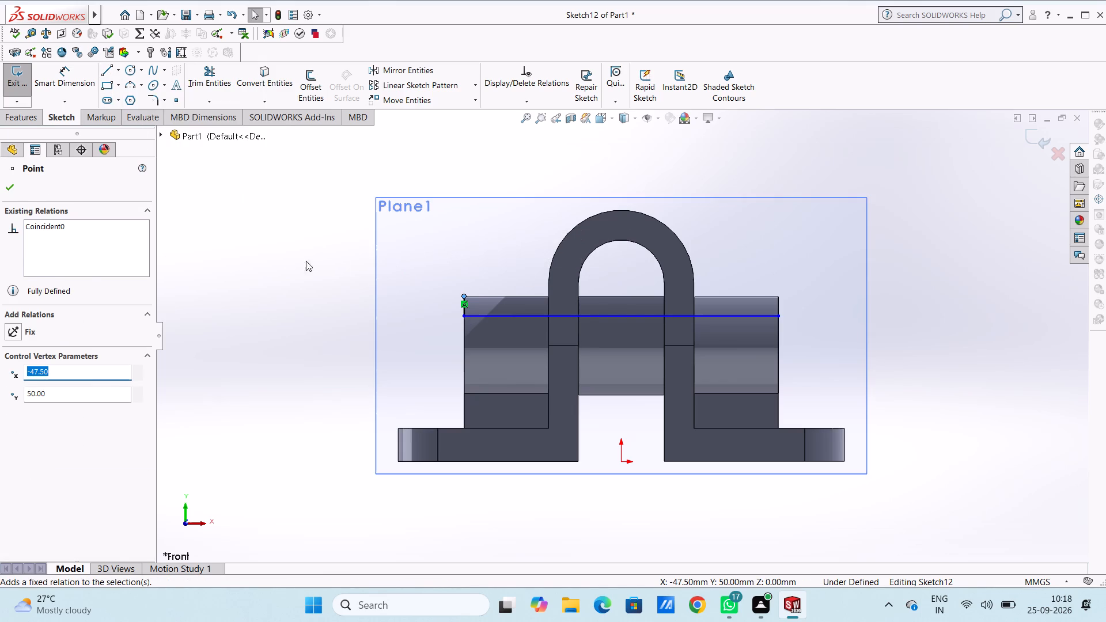
left_click(272, 262)
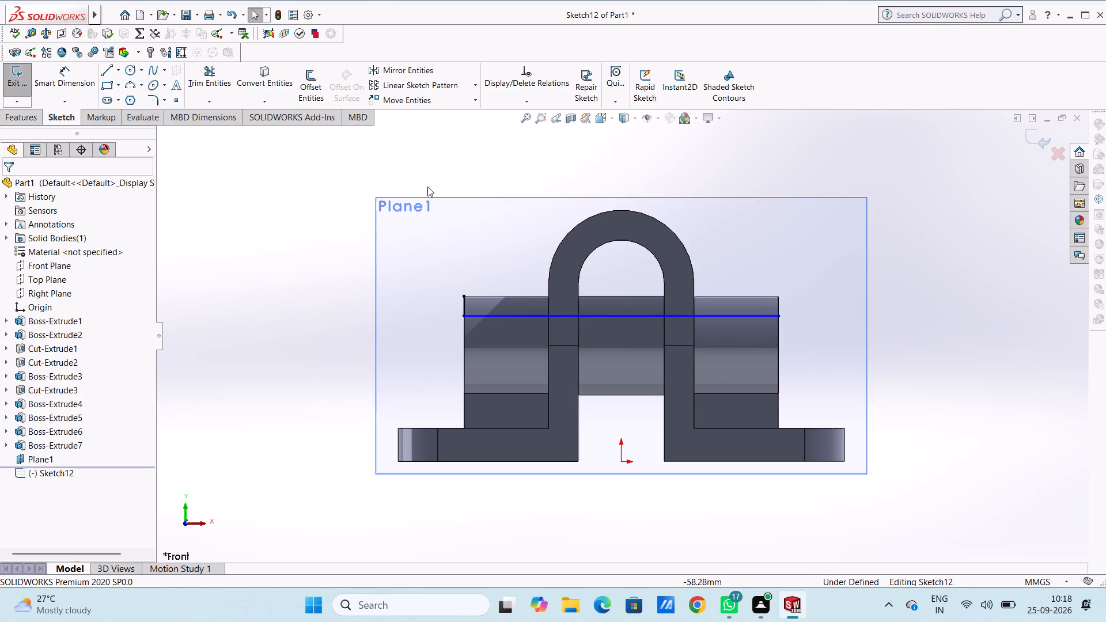
left_click(108, 73)
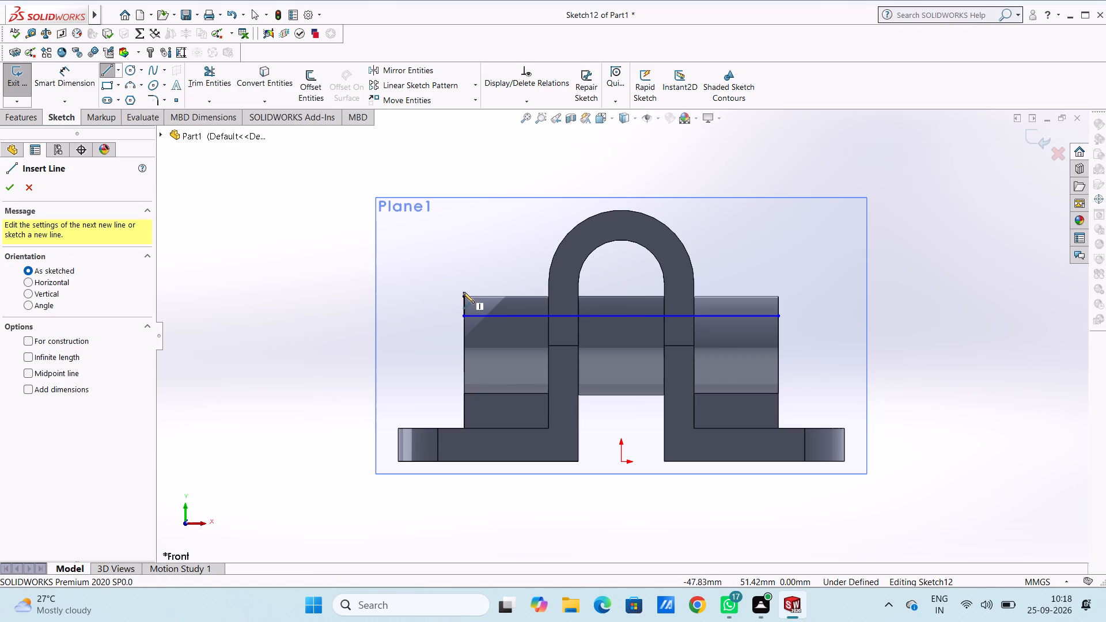
left_click(463, 296)
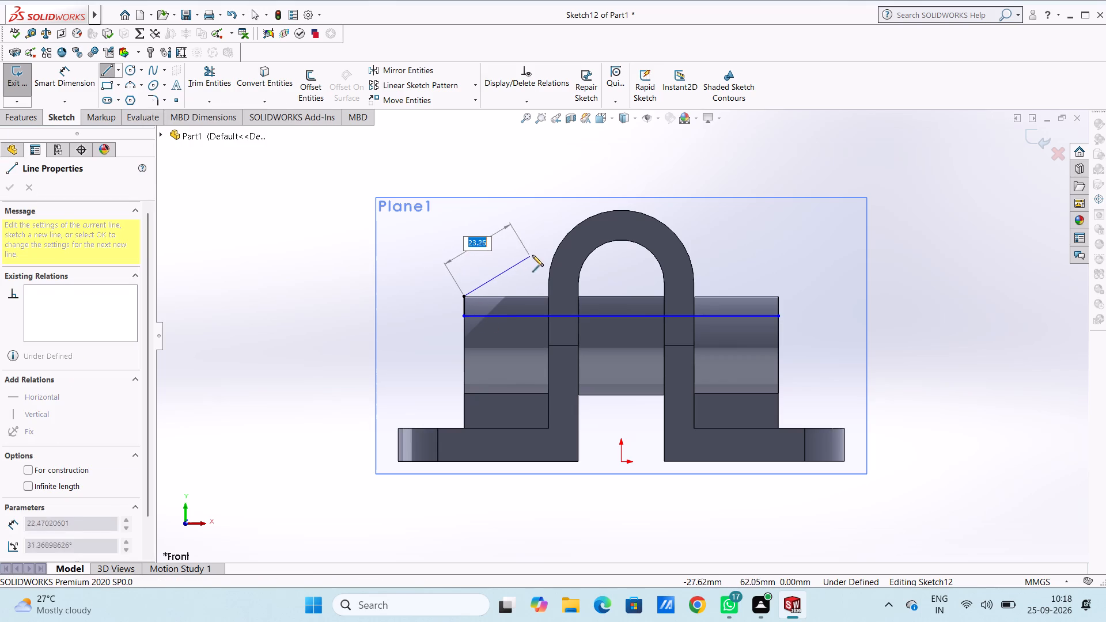
left_click(582, 223)
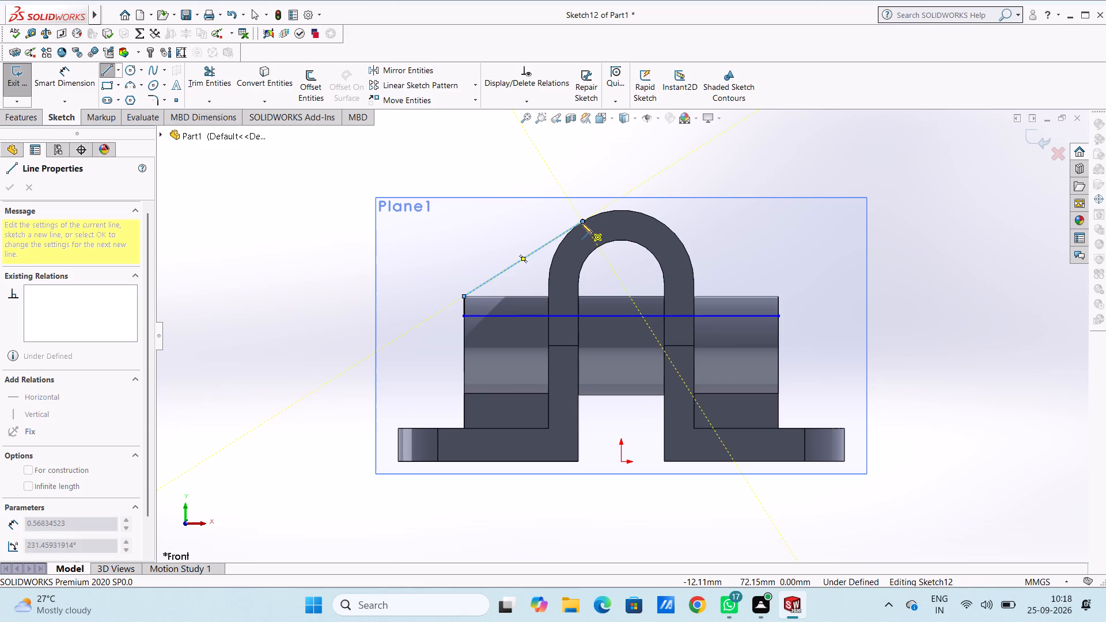
key("Escape")
key("Escape")
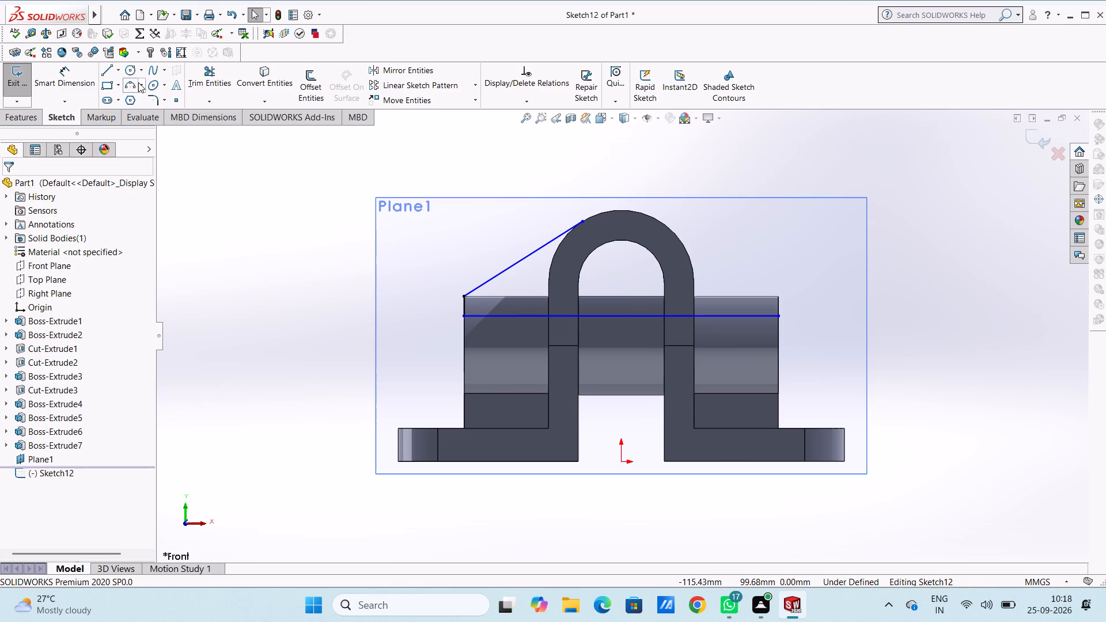
Sketch a three-point semicircular arc of 22 mm radius over the arch's outer curved edge, between its two ends.
left_click(134, 81)
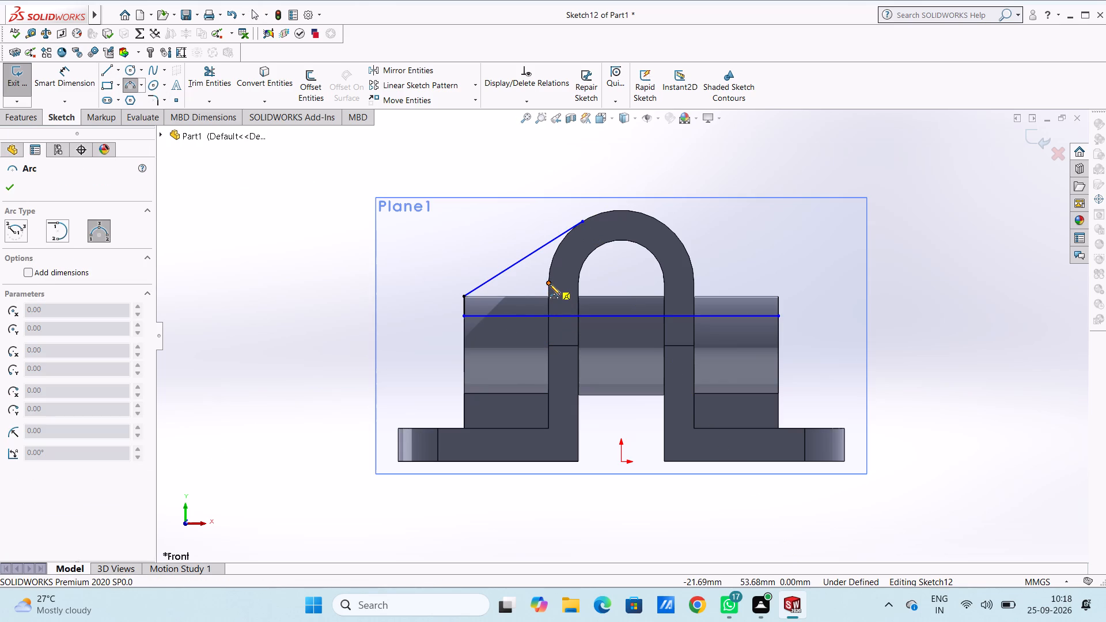
left_click(550, 284)
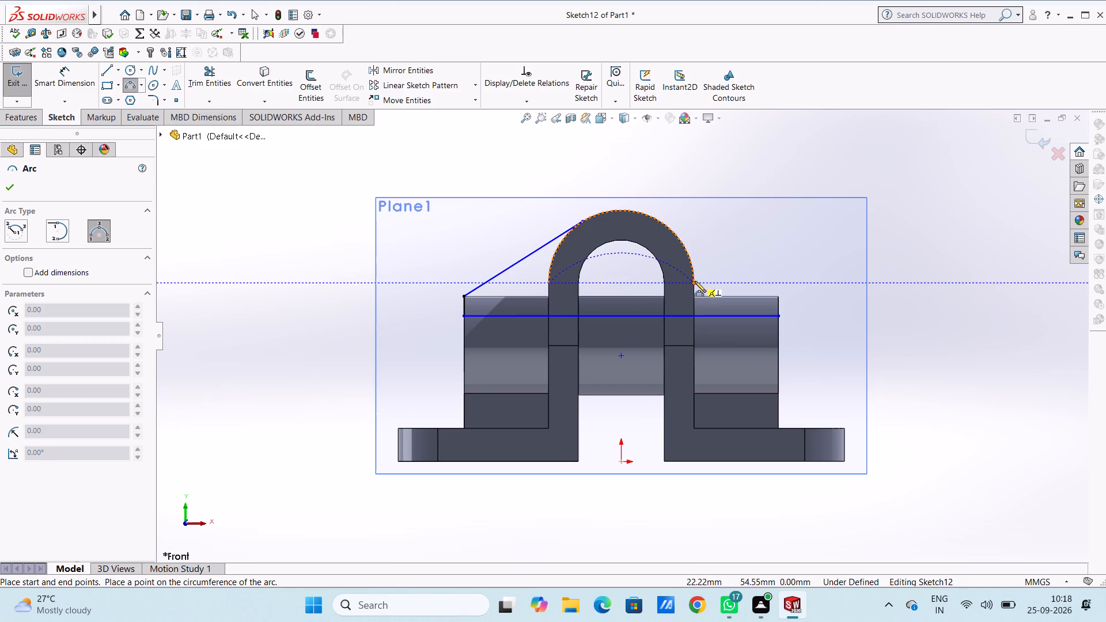
left_click(694, 282)
left_click(687, 248)
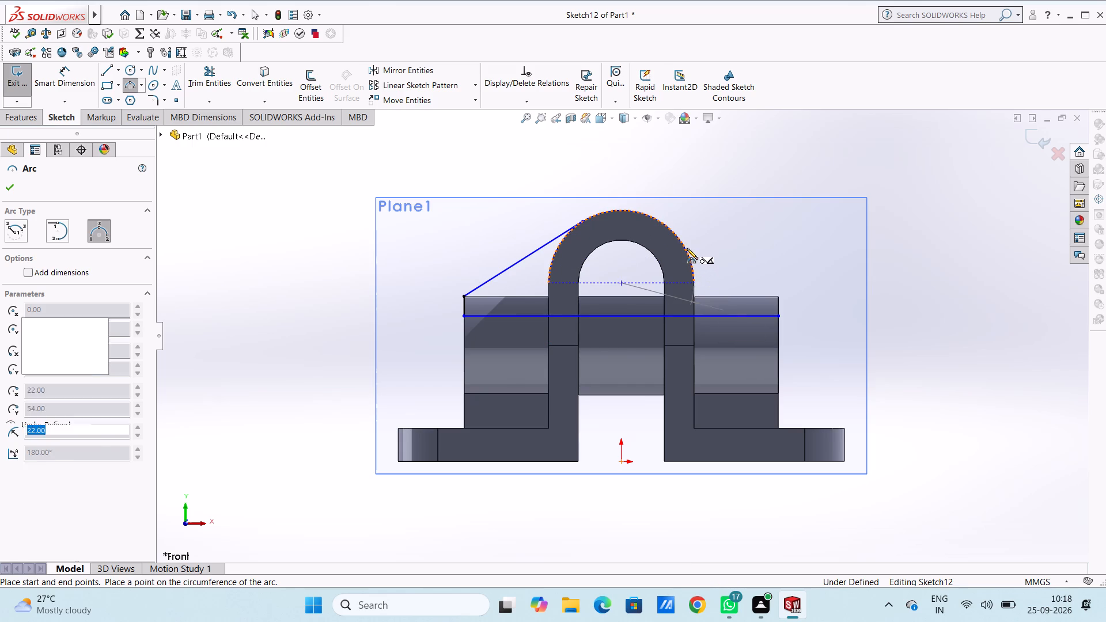
key("Escape")
key("Escape")
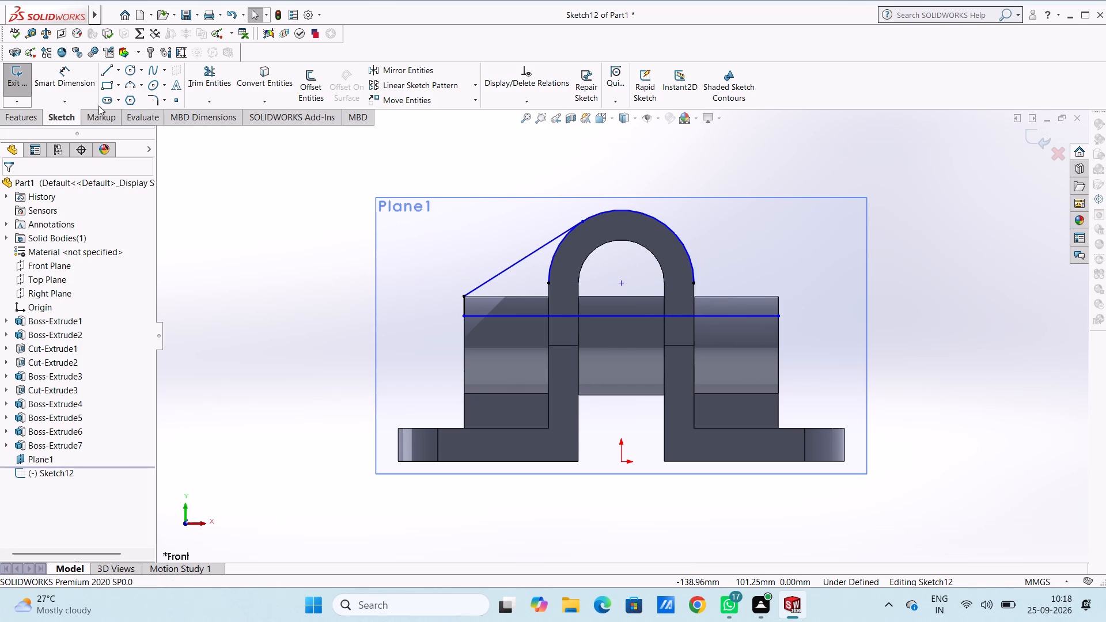
Sketch a 10 mm vertical line at each end of the arc, connecting it with the long horizontal line.
left_click(110, 71)
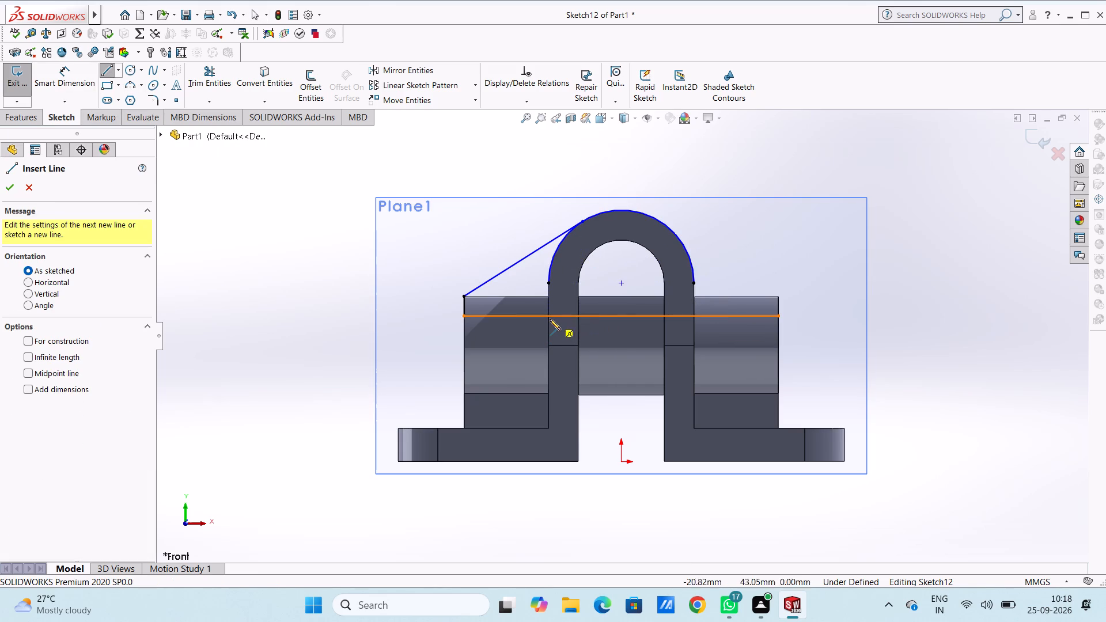
left_click(548, 317)
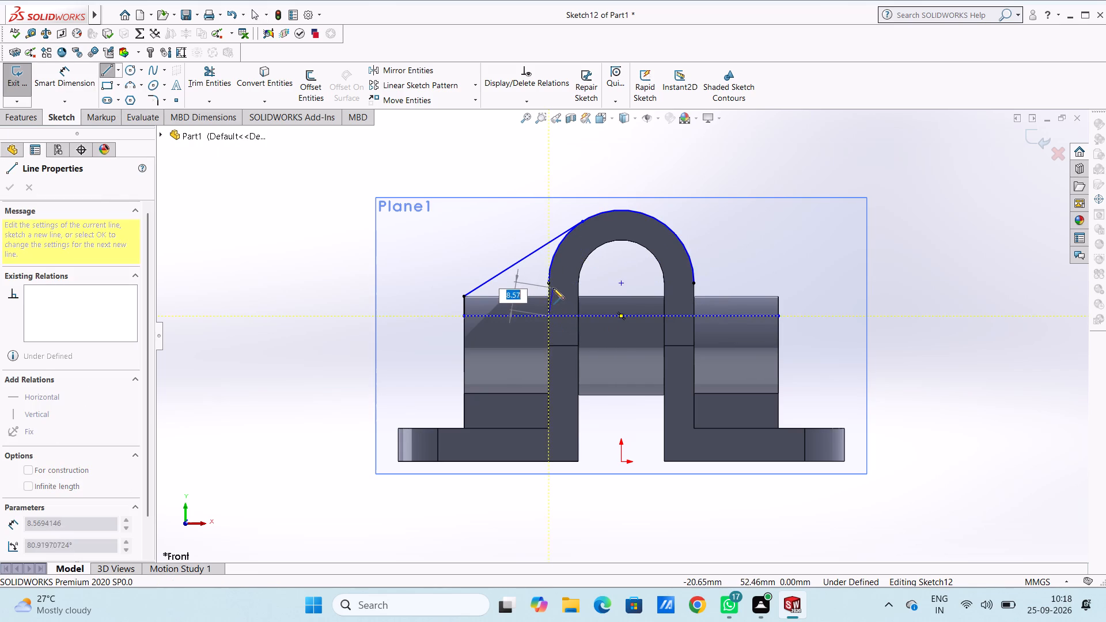
left_click(550, 285)
key("Escape")
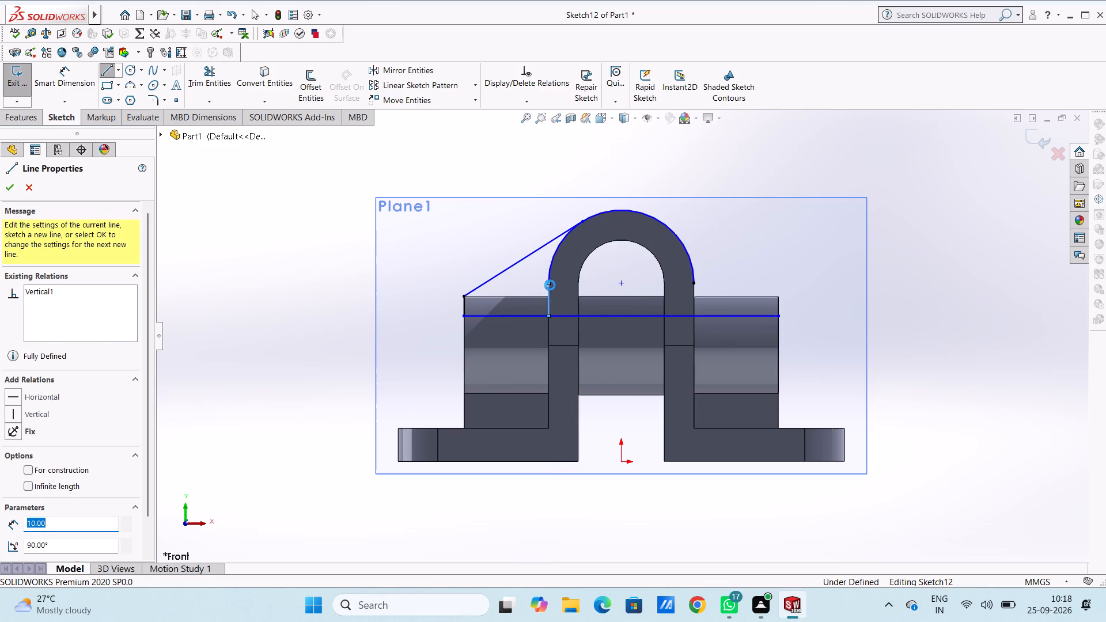
key("Escape")
key("Escape")
key("Escape")
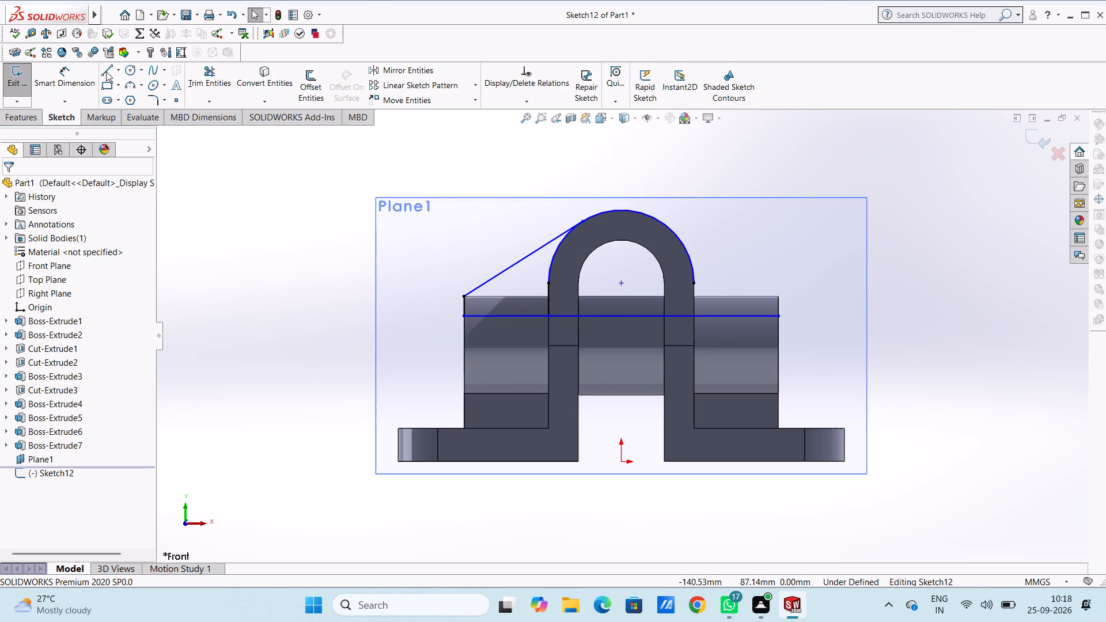
left_click(106, 71)
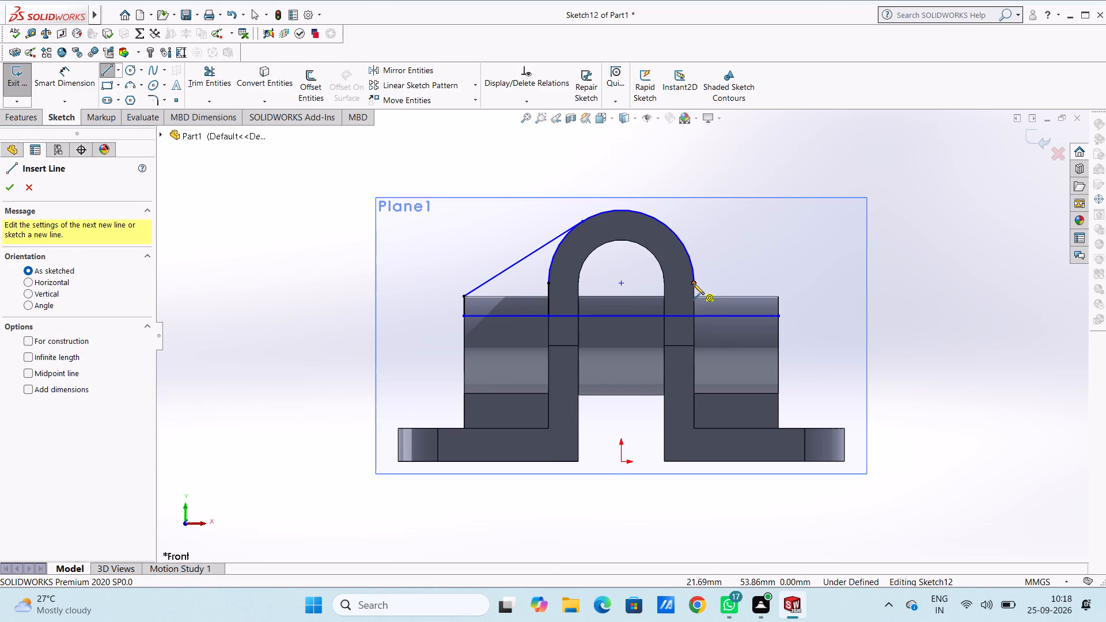
left_click(694, 283)
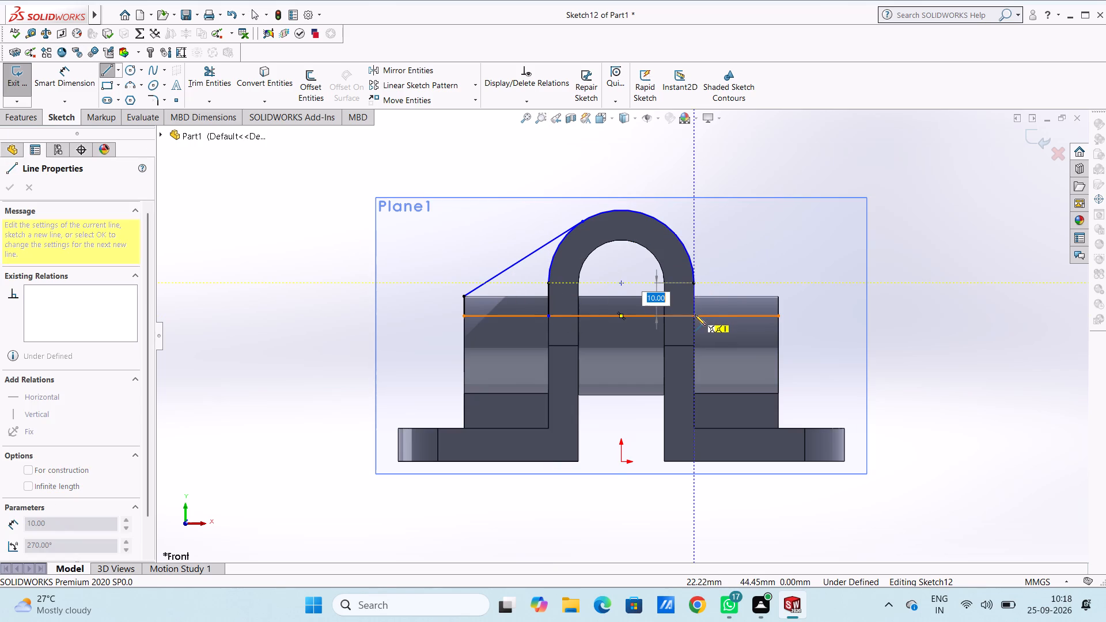
left_click(695, 314)
key("Escape")
key("Escape")
key("Escape")
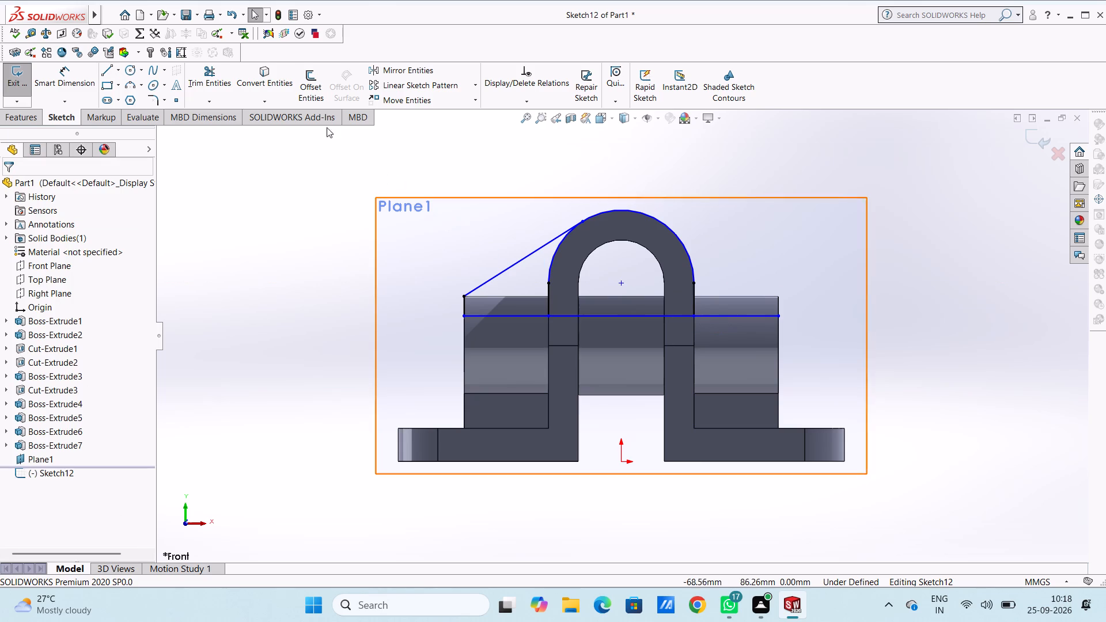
Sketch a sloped line about 46 mm long from the horizontal line's right end to the arch's outer curve.
left_click(110, 71)
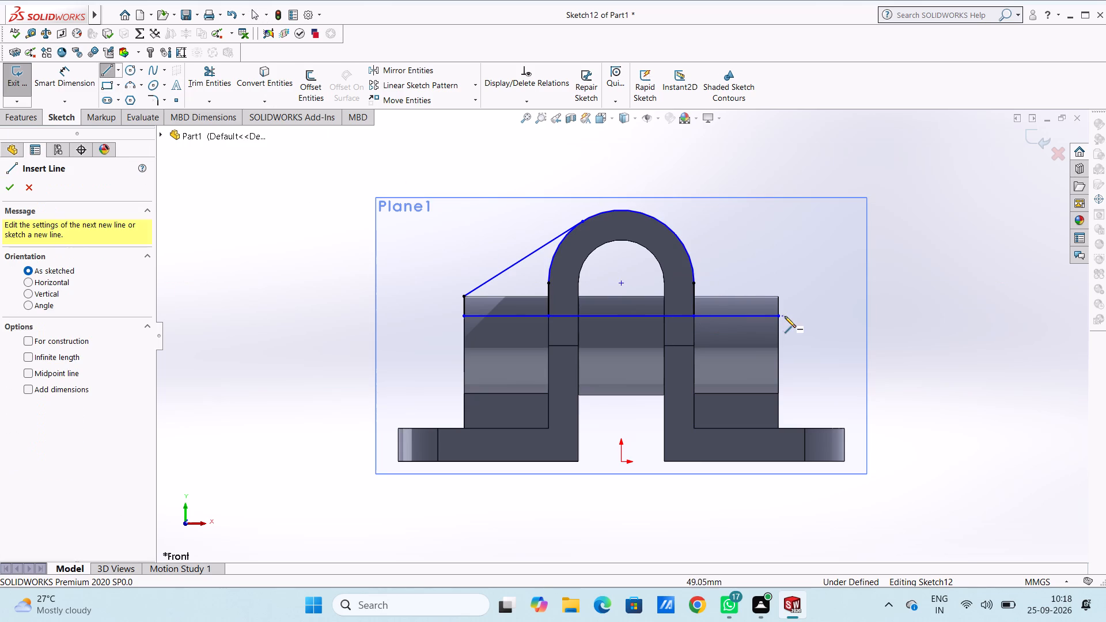
left_click(778, 317)
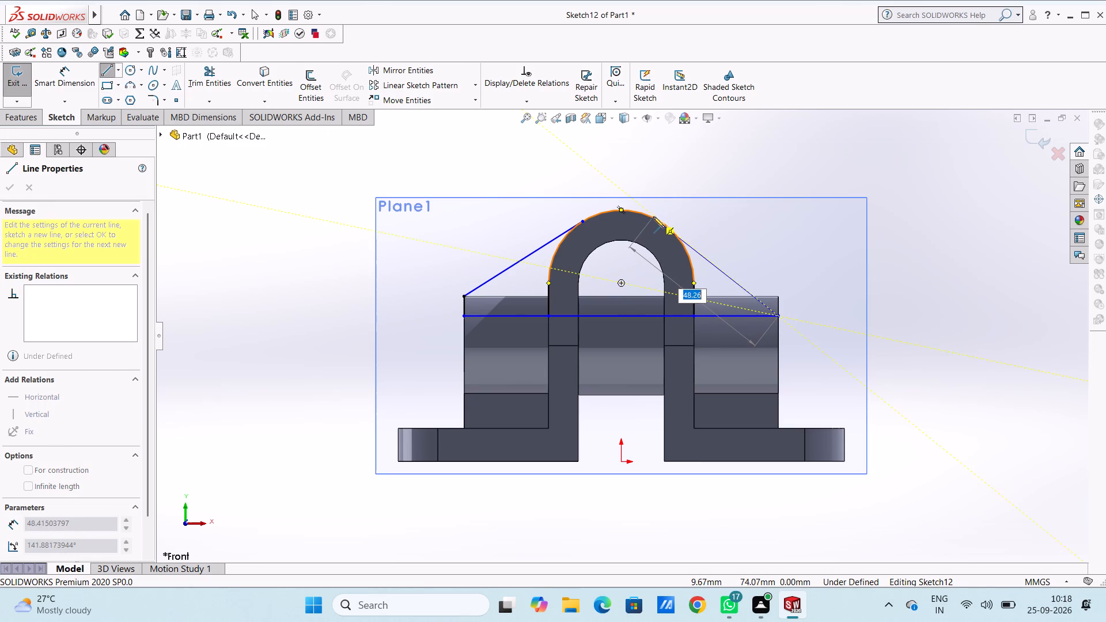
left_click(659, 220)
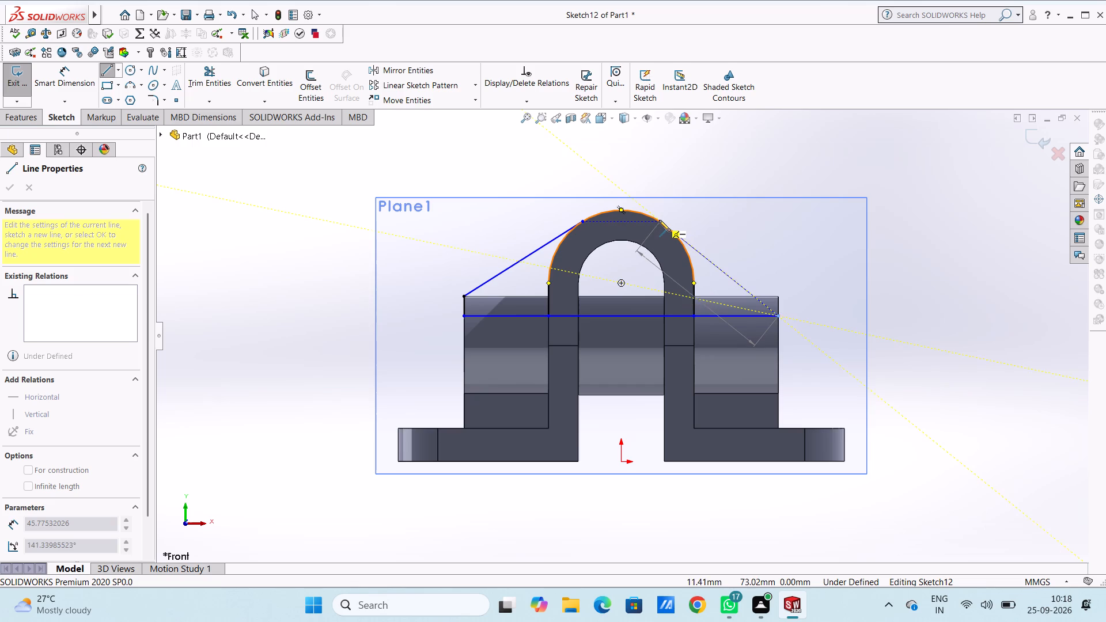
key("Escape")
key("Escape")
key("Escape")
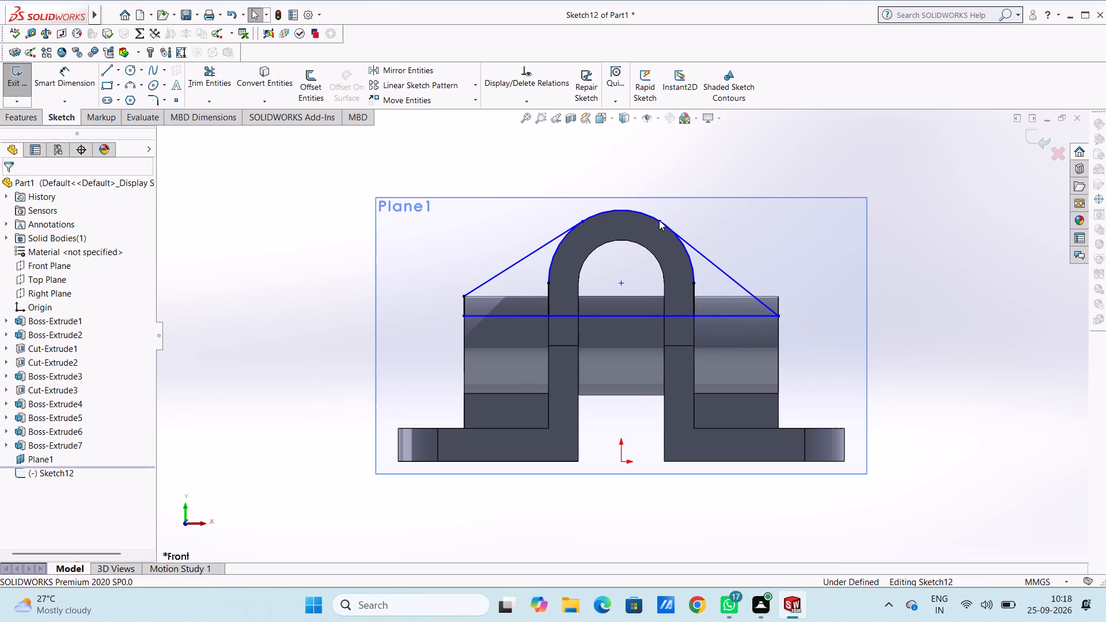
Trim away the horizontal line's middle portion between the two 10 mm vertical lines.
left_click(221, 81)
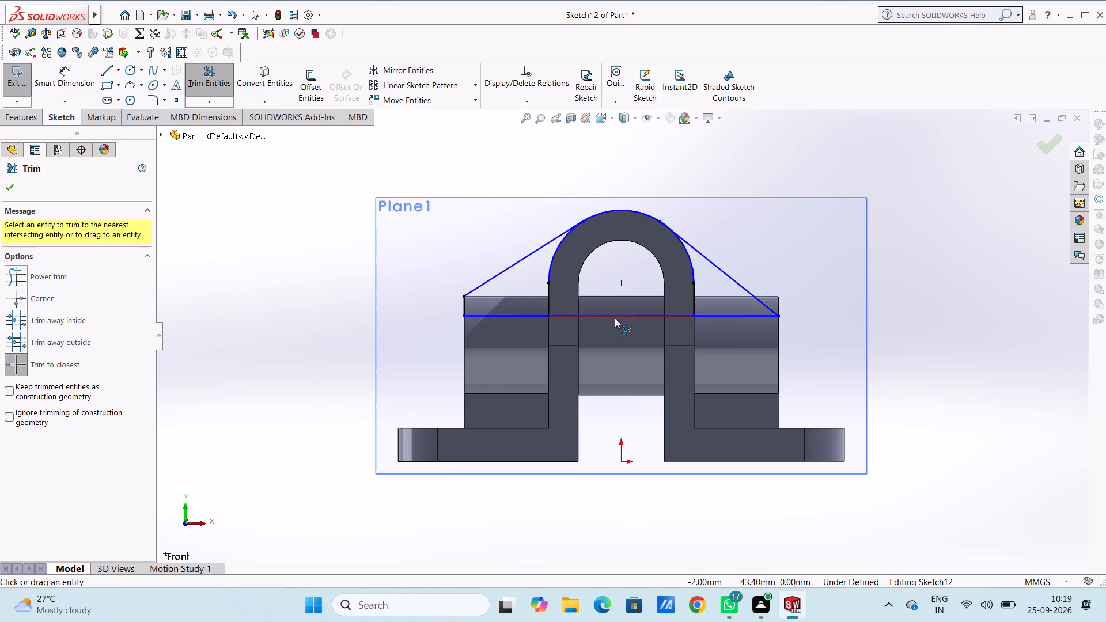
left_click(615, 318)
key("Escape")
key("Escape")
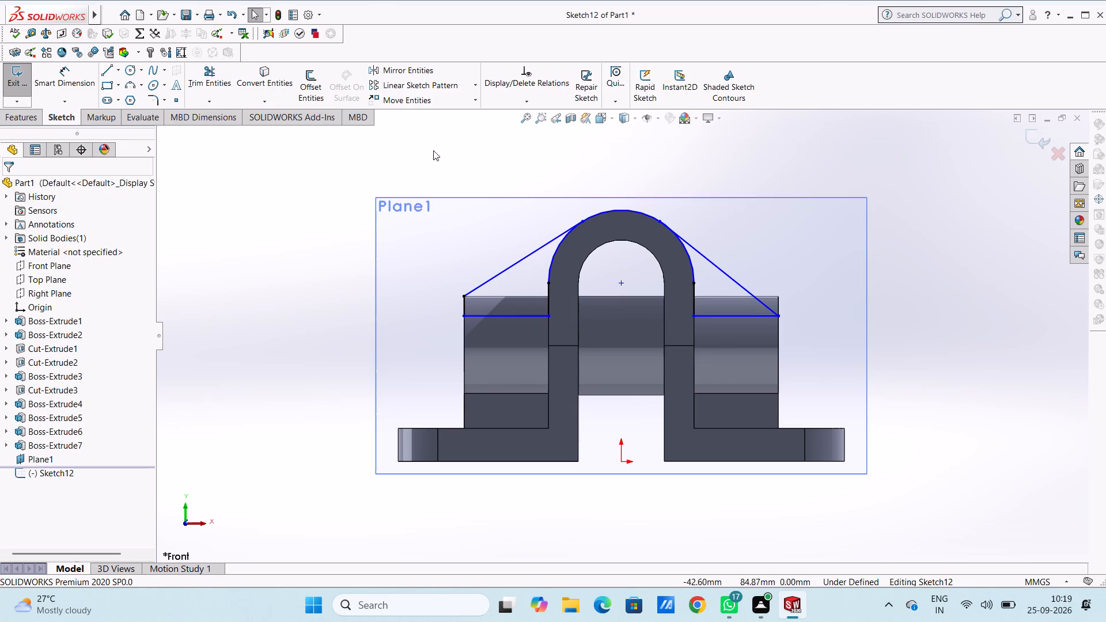
Dimension the radius of the arc over the arch.
left_click(56, 78)
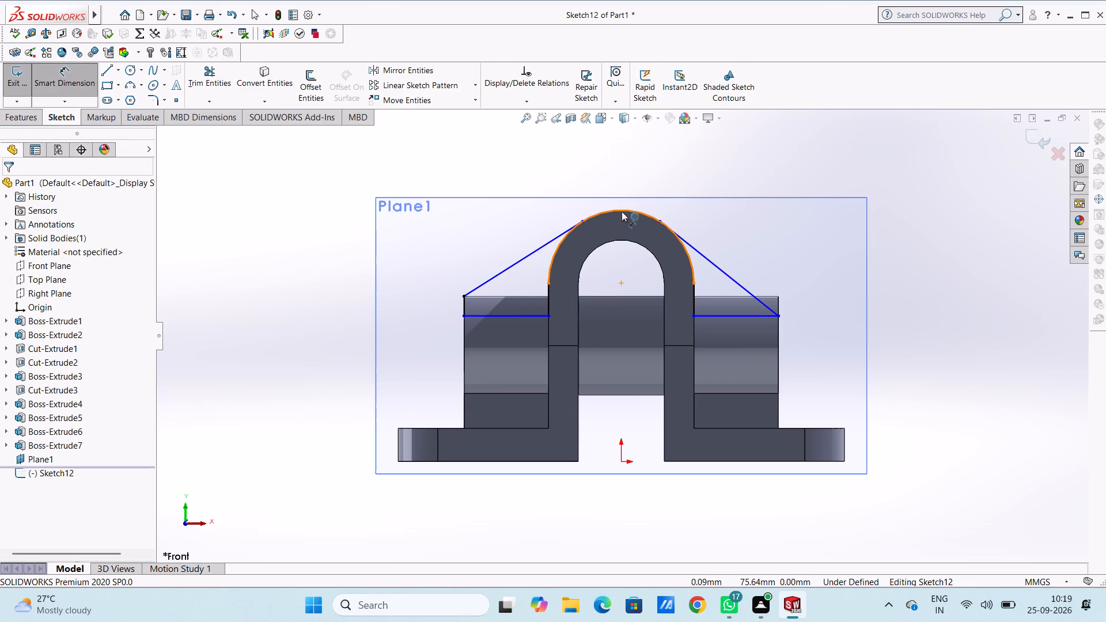
left_click(622, 211)
left_click(698, 147)
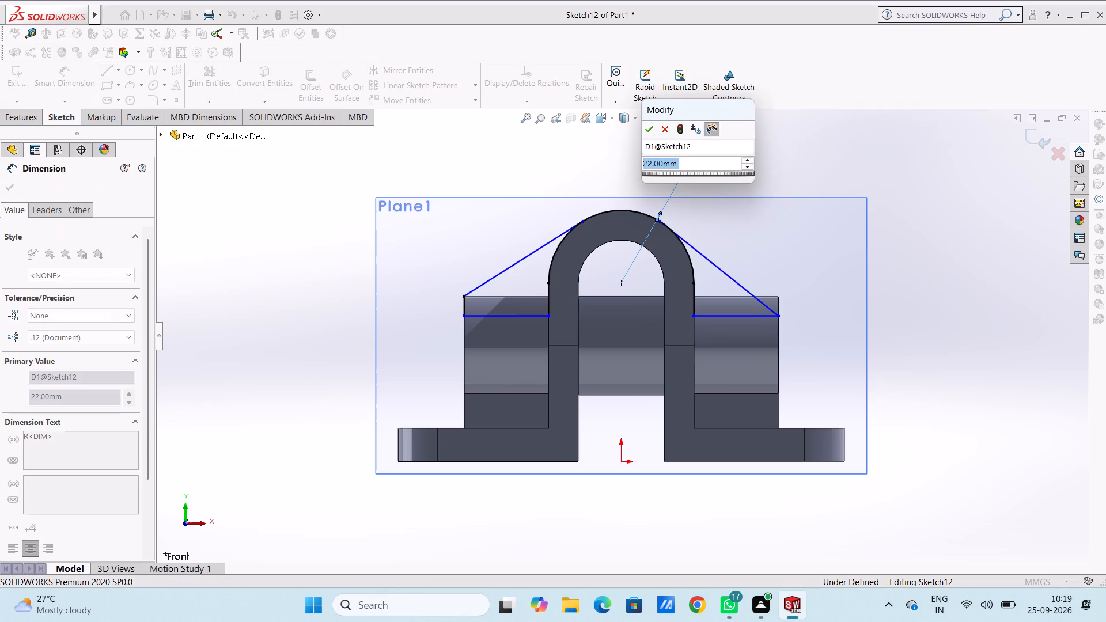
left_click_drag(649, 135, 642, 135)
left_click(563, 138)
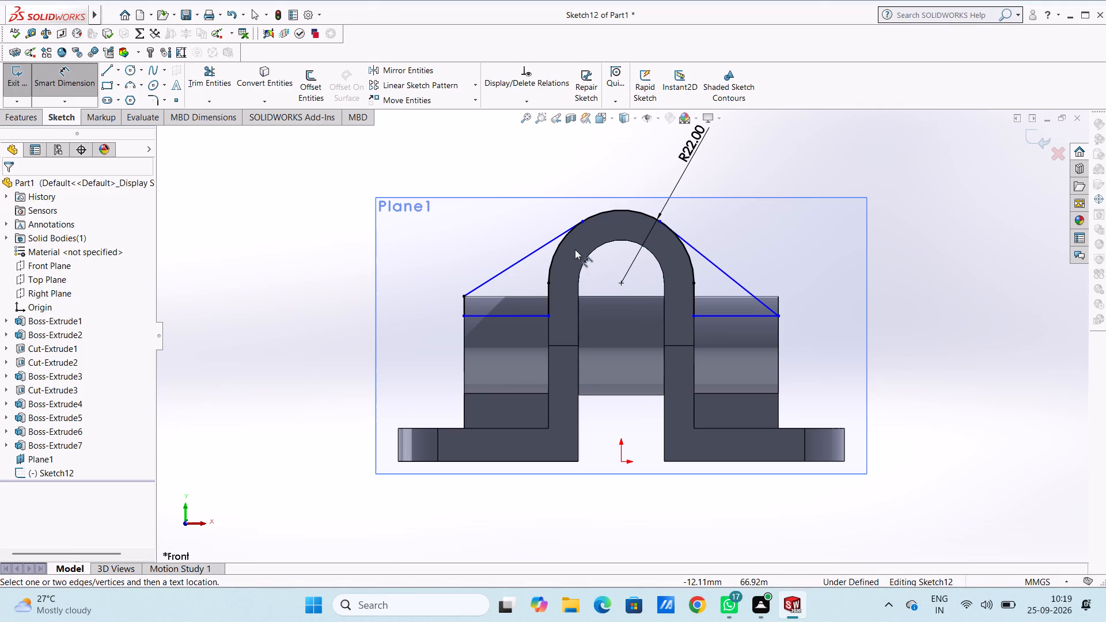
Dimension the vertical distance from the left horizontal line to the top edge of the support below it.
left_click(524, 318)
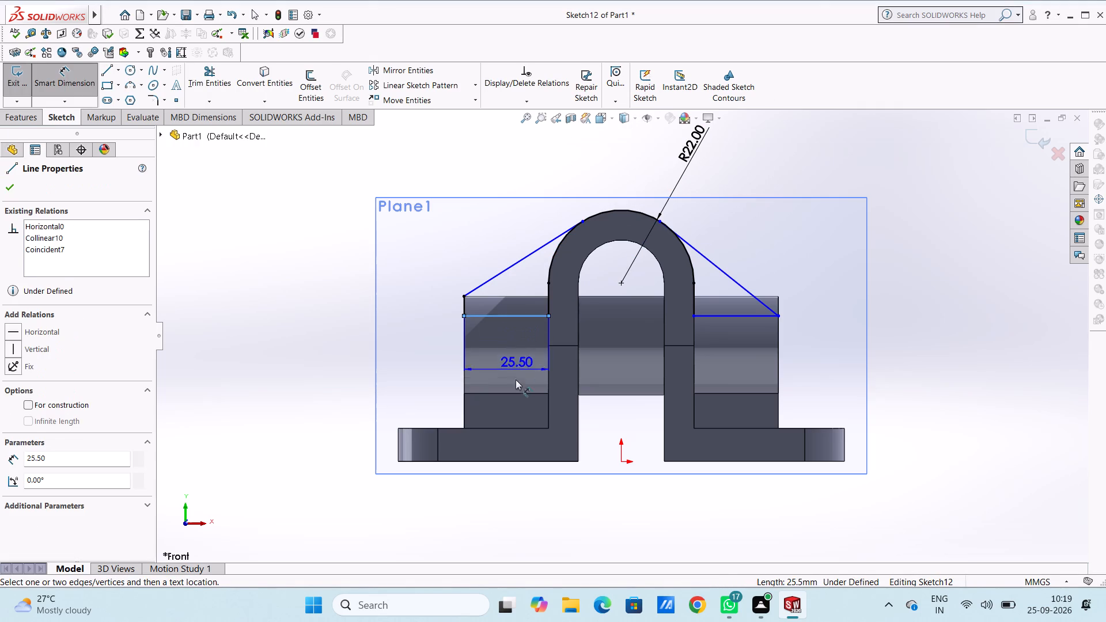
left_click(513, 395)
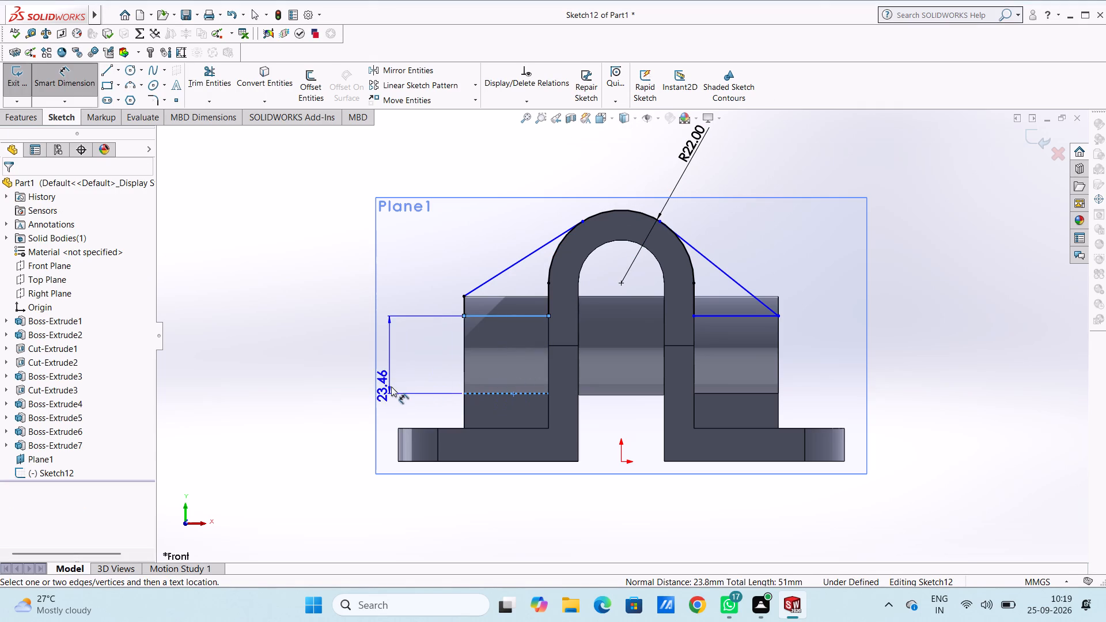
left_click(501, 390)
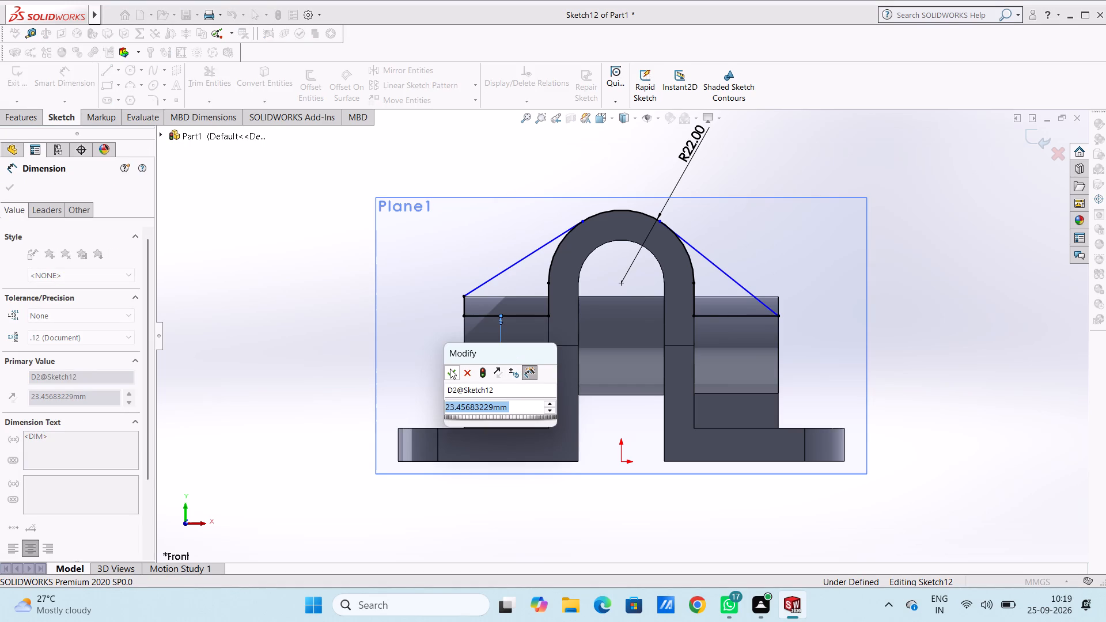
left_click(449, 371)
left_click(414, 351)
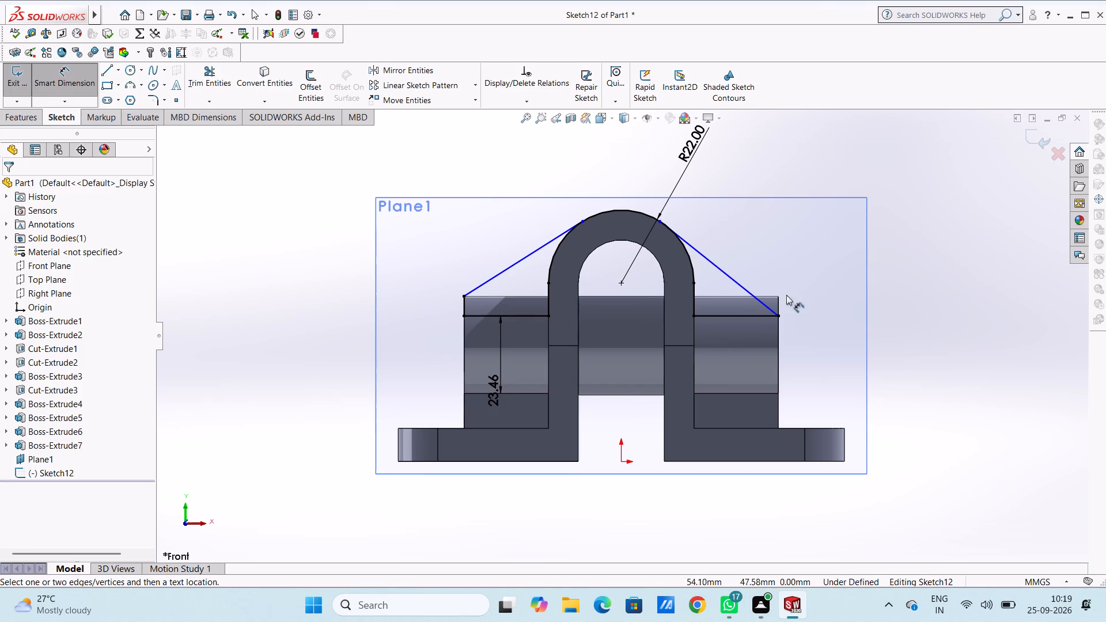
Dimension the vertical height of the right sloped line.
left_click(737, 285)
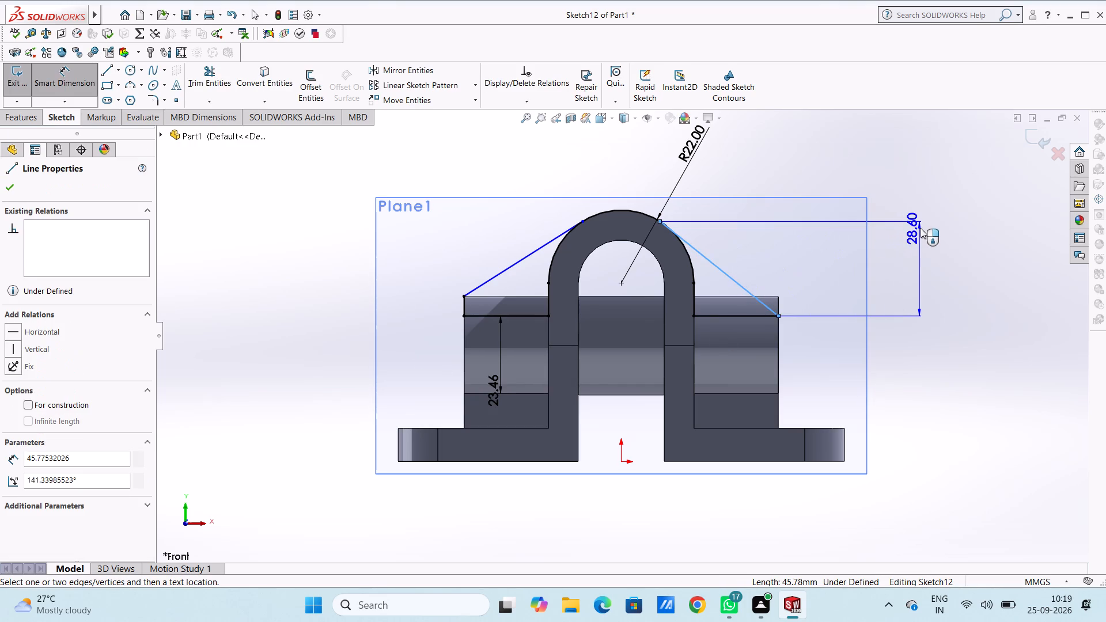
left_click(921, 228)
left_click(873, 214)
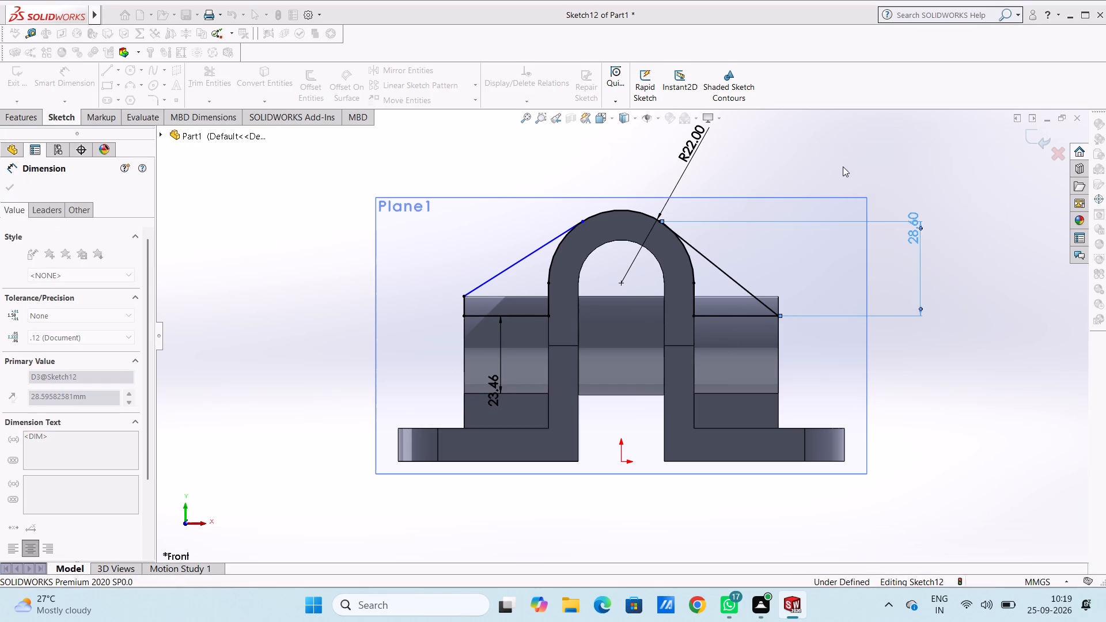
left_click(842, 164)
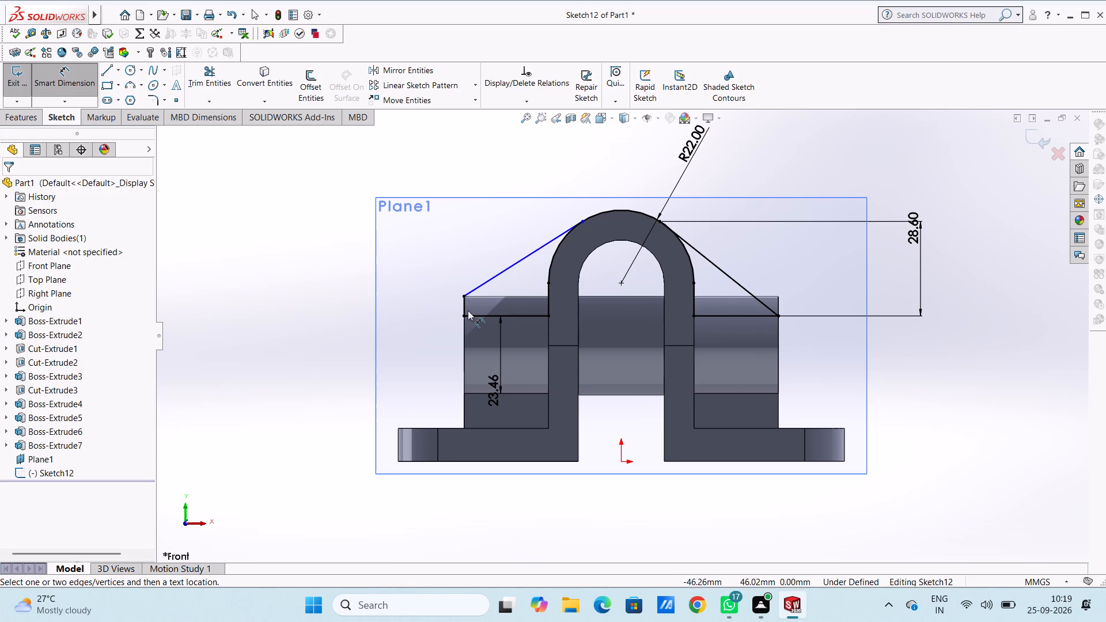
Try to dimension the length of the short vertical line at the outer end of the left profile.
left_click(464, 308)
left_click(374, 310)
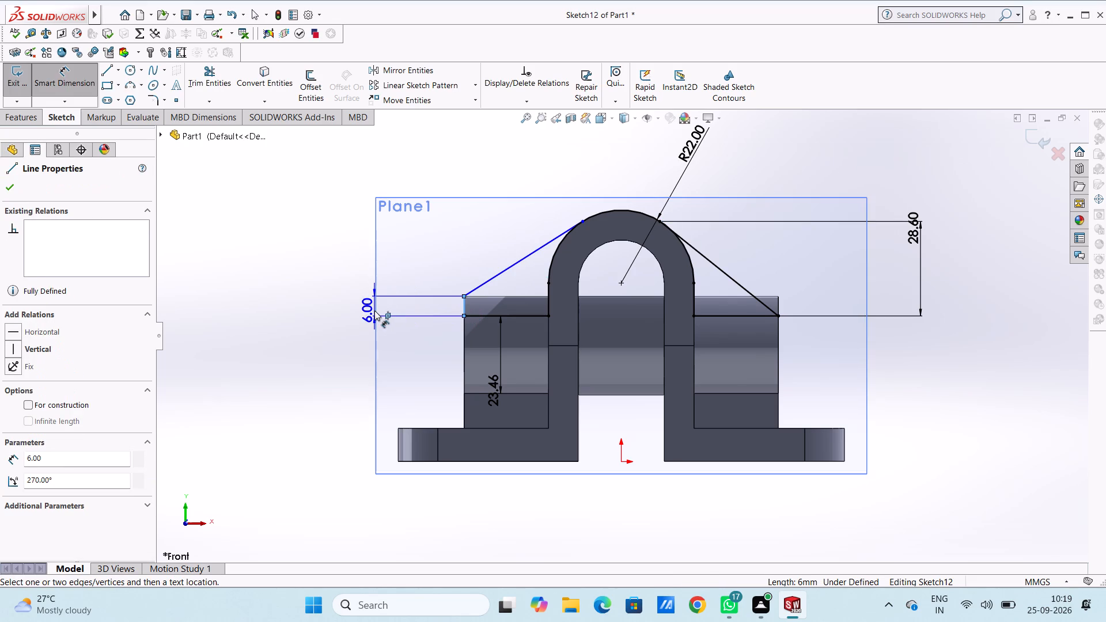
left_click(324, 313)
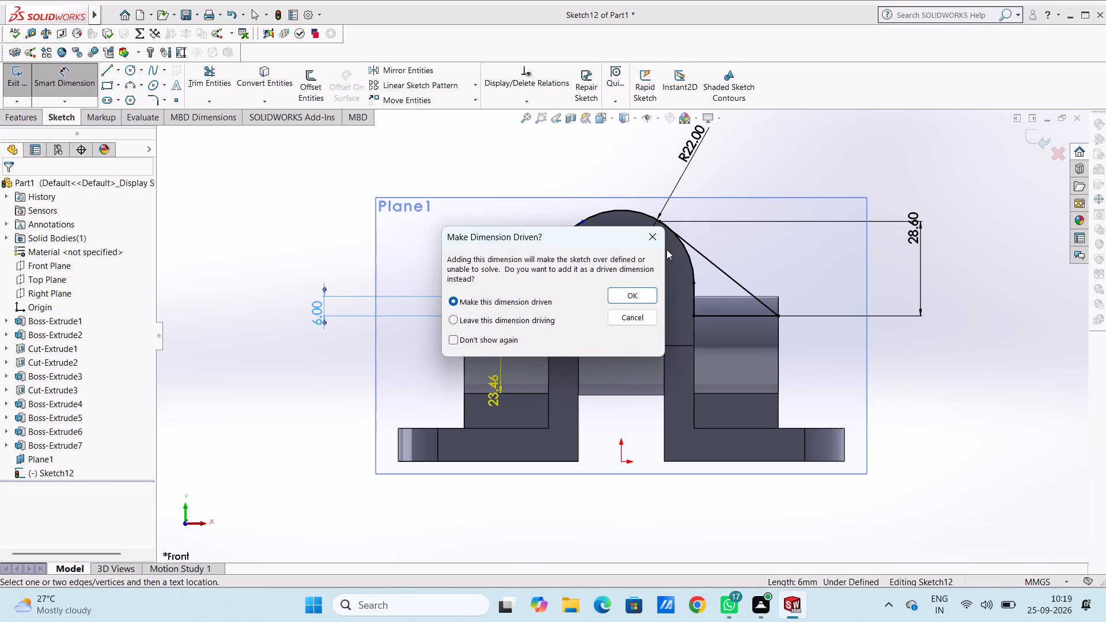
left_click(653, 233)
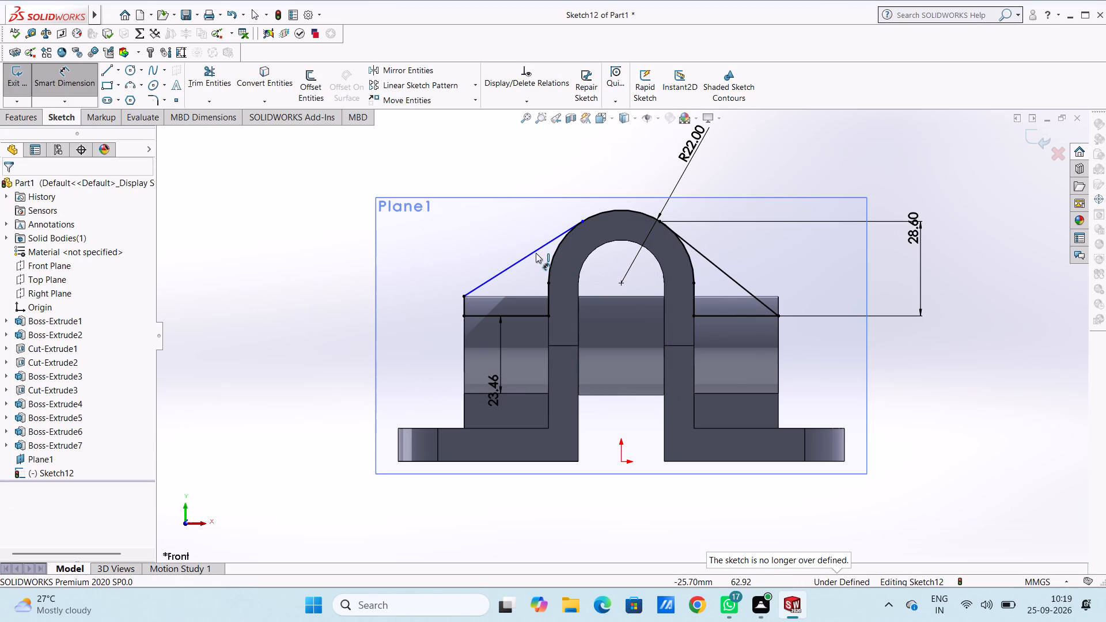
Dimension the horizontal span of the left sloped line, placing the dimension above the arch.
left_click(535, 252)
left_click(557, 145)
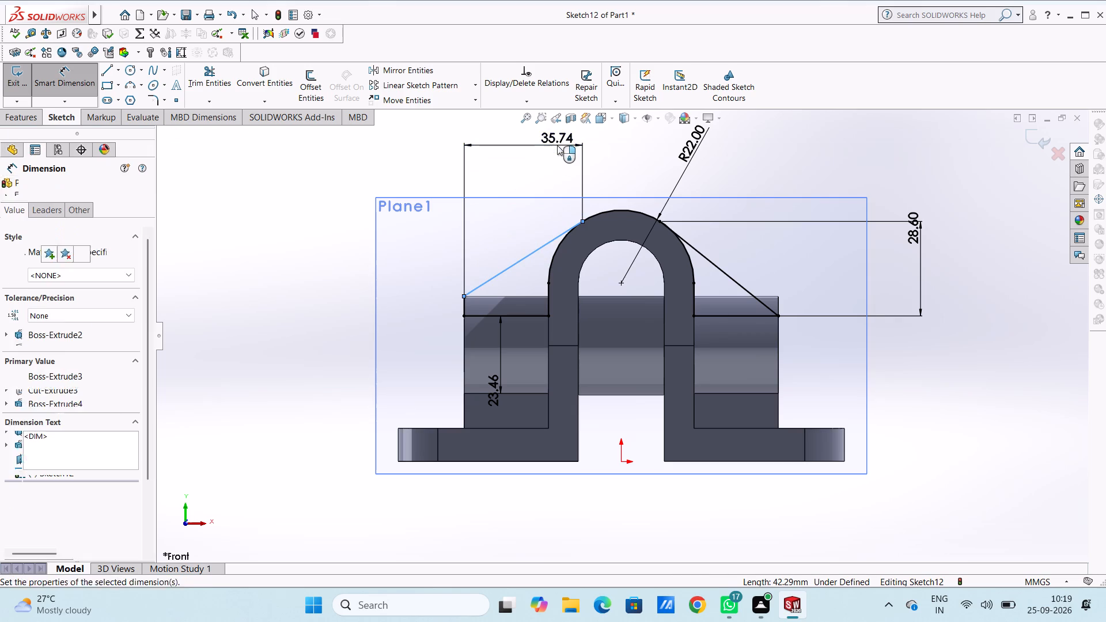
left_click(510, 131)
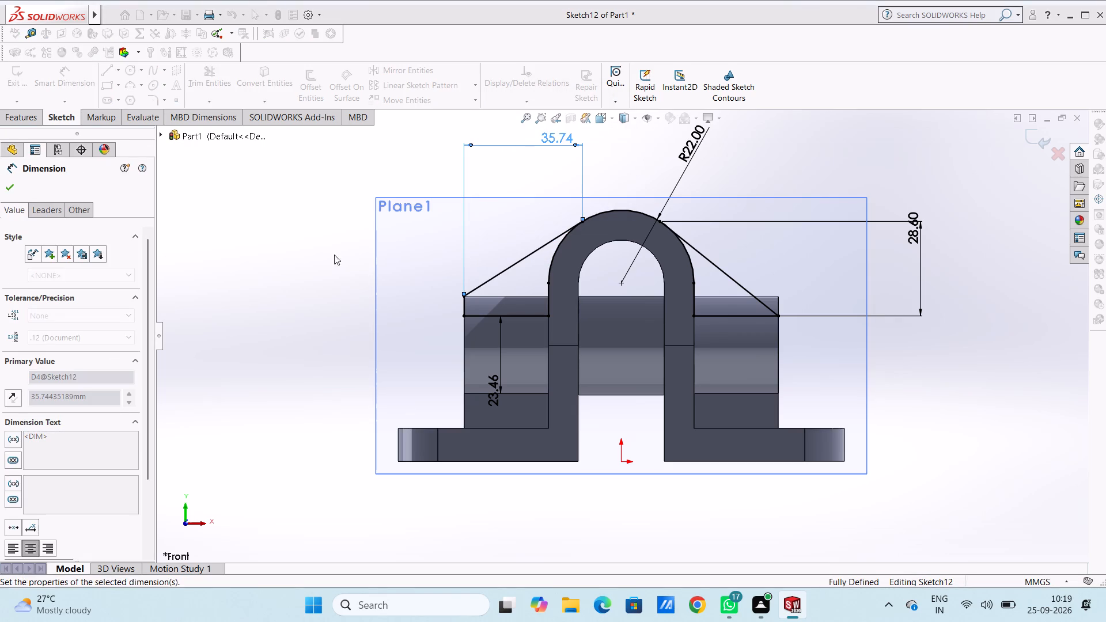
left_click(305, 264)
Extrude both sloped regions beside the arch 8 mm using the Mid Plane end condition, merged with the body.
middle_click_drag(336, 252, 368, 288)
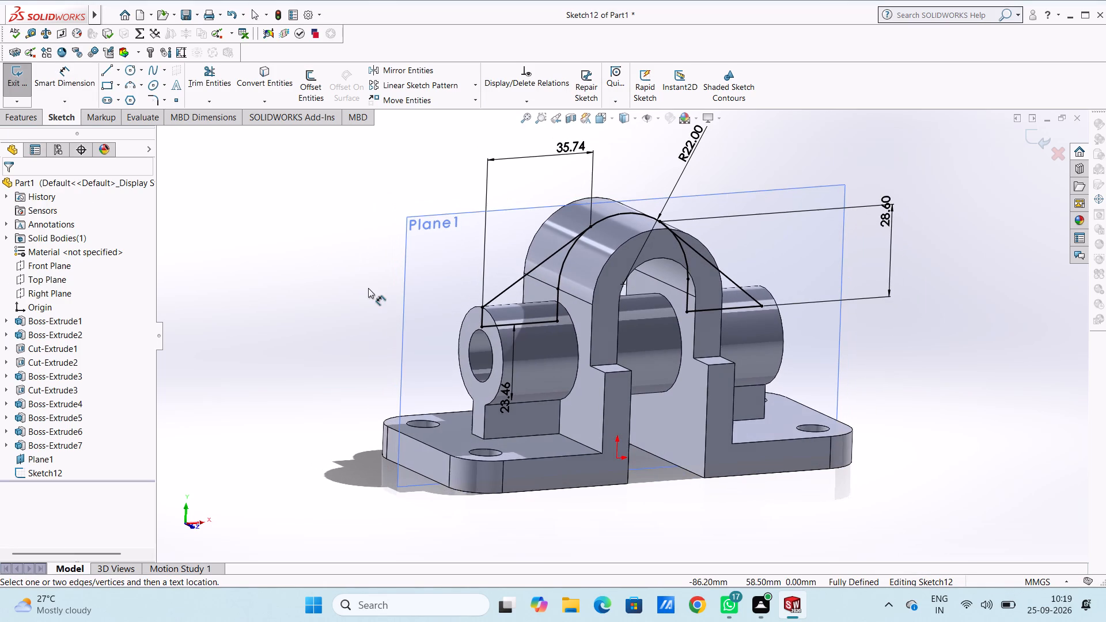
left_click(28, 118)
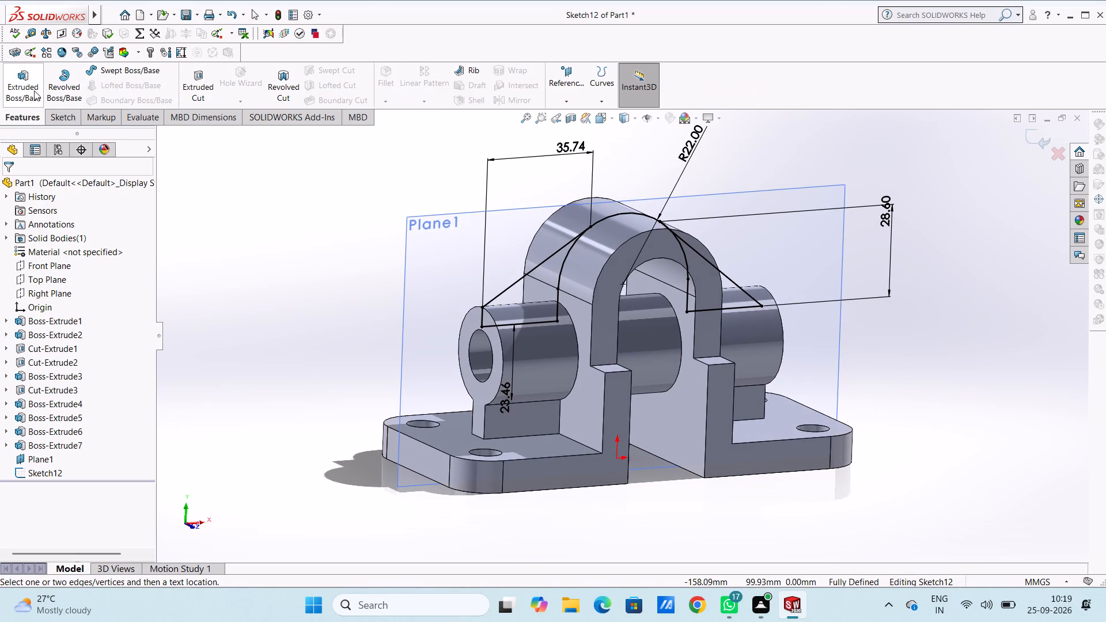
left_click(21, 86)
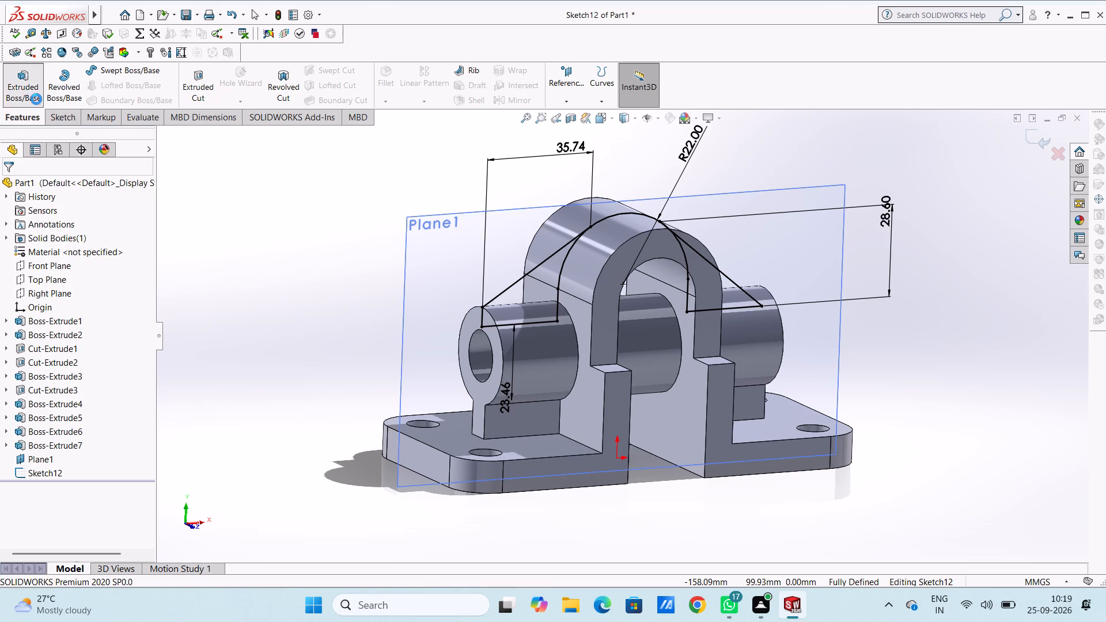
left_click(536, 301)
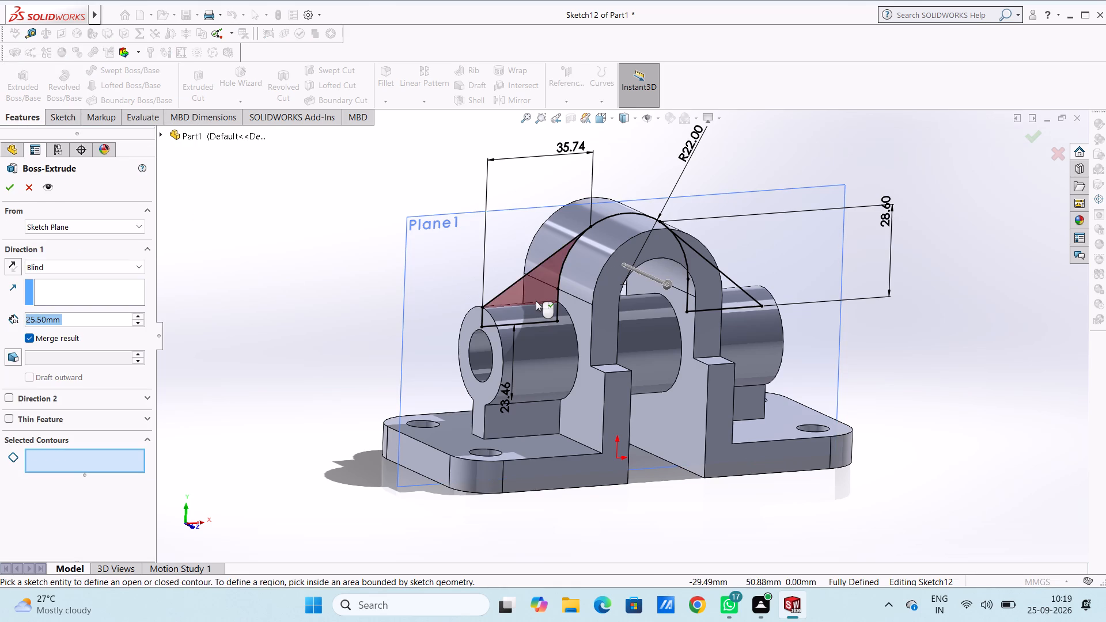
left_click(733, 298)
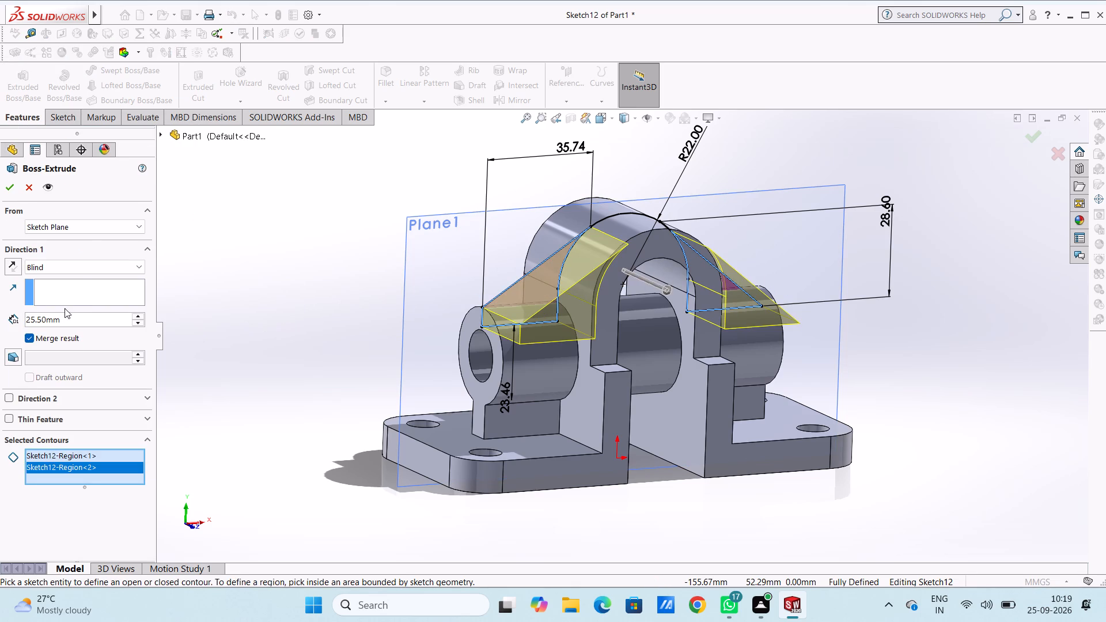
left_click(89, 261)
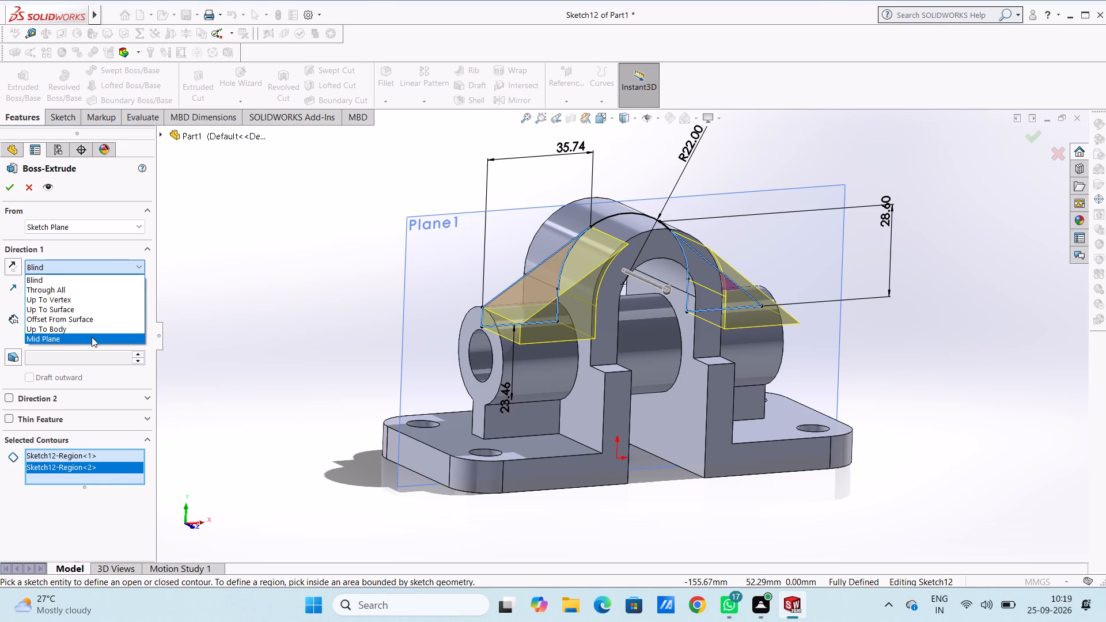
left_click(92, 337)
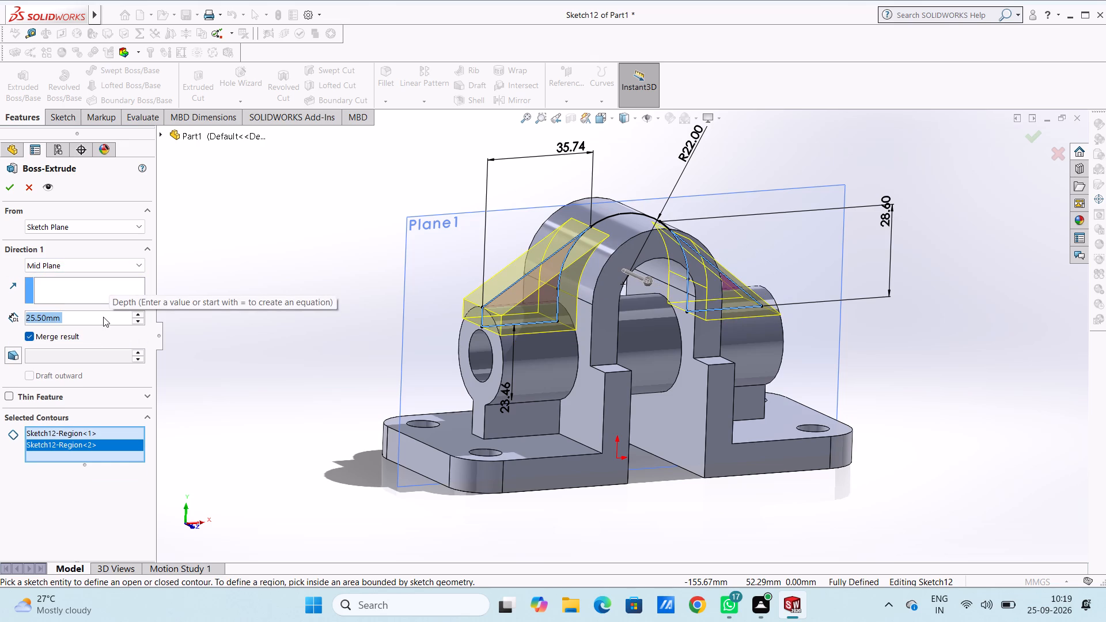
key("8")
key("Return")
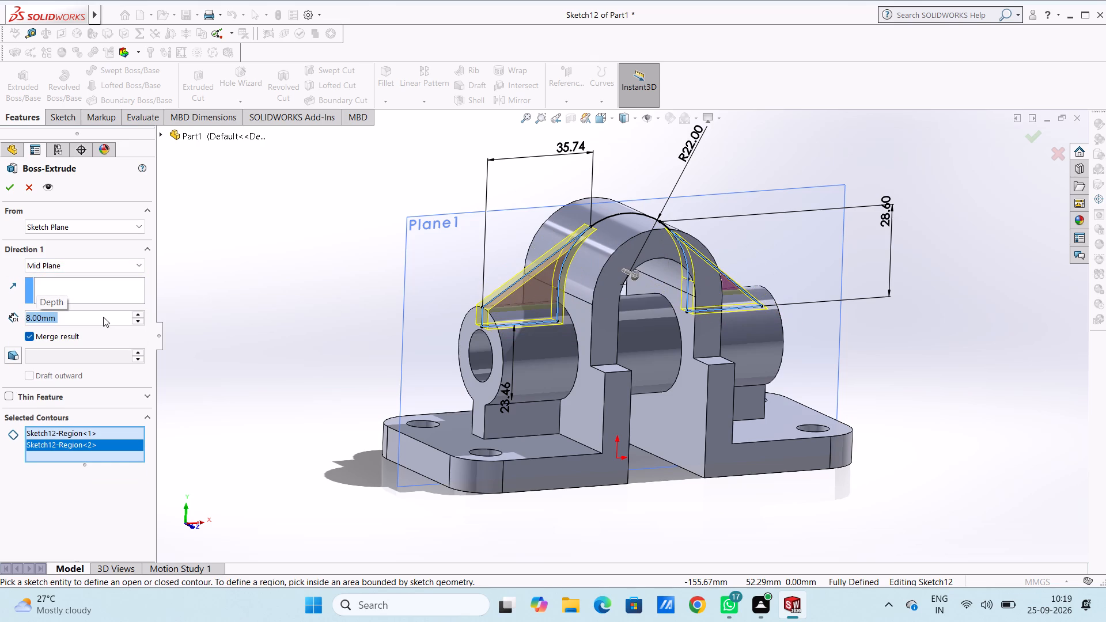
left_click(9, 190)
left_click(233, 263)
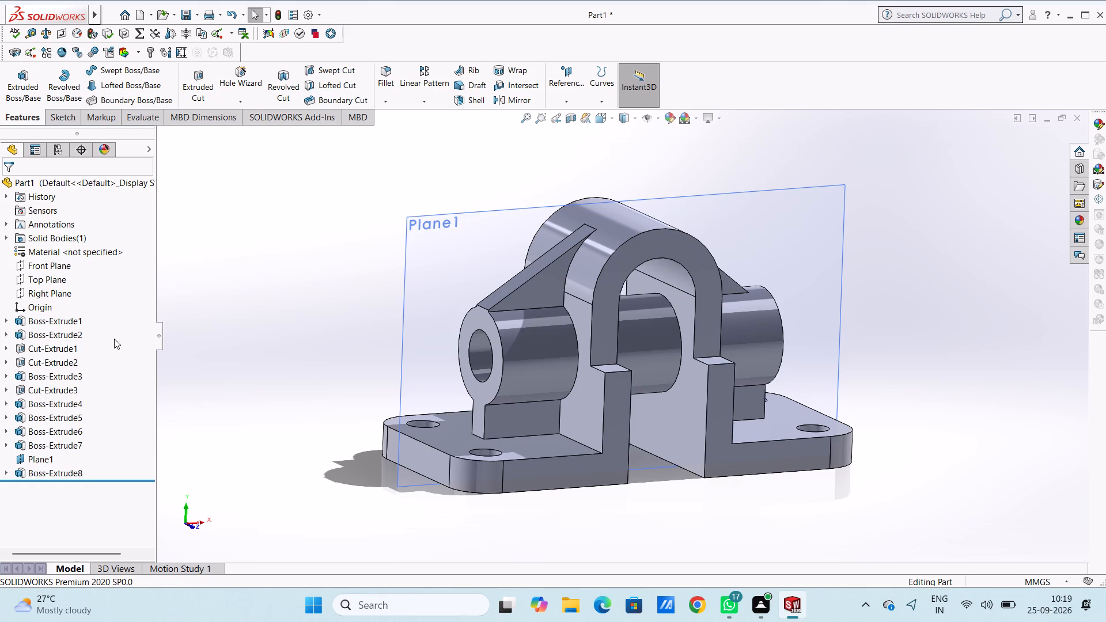
Hide Plane1.
left_click(44, 456)
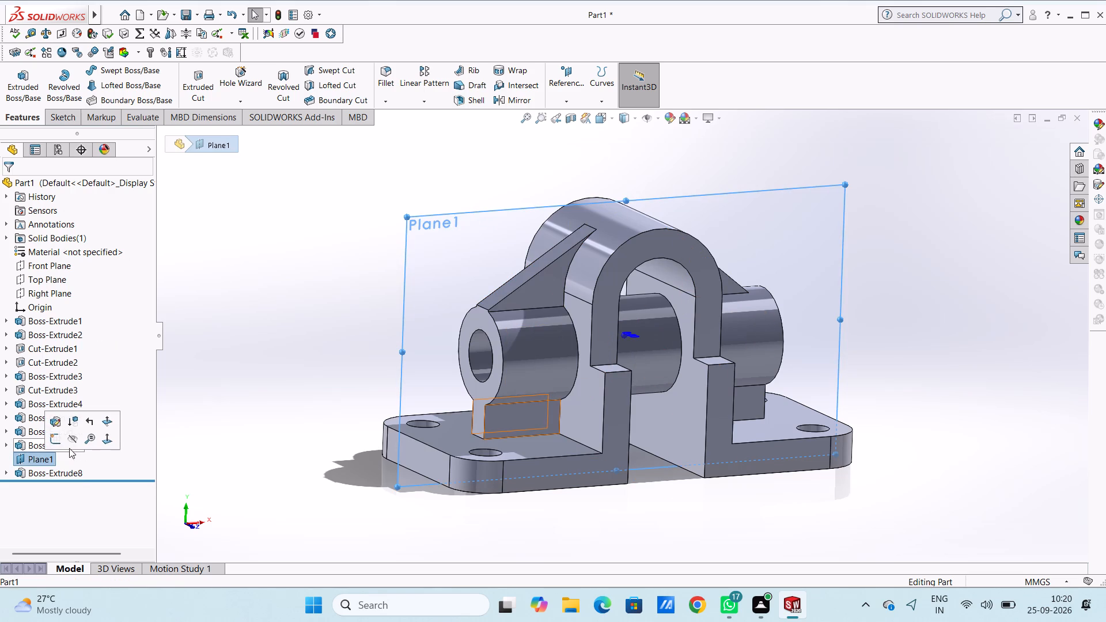
left_click(70, 438)
left_click(196, 380)
Examine the sloped ribs between the bosses and the arch from several sides, comparing the left and right ones.
middle_click_drag(241, 305, 247, 308)
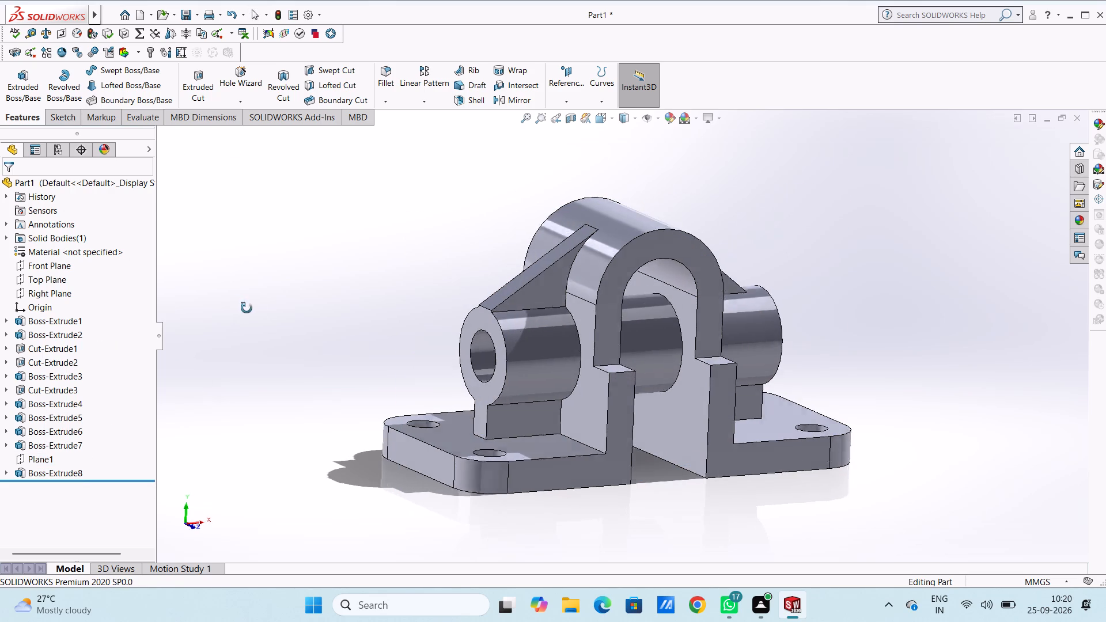
middle_click_drag(247, 308, 283, 341)
middle_click_drag(315, 303, 417, 430)
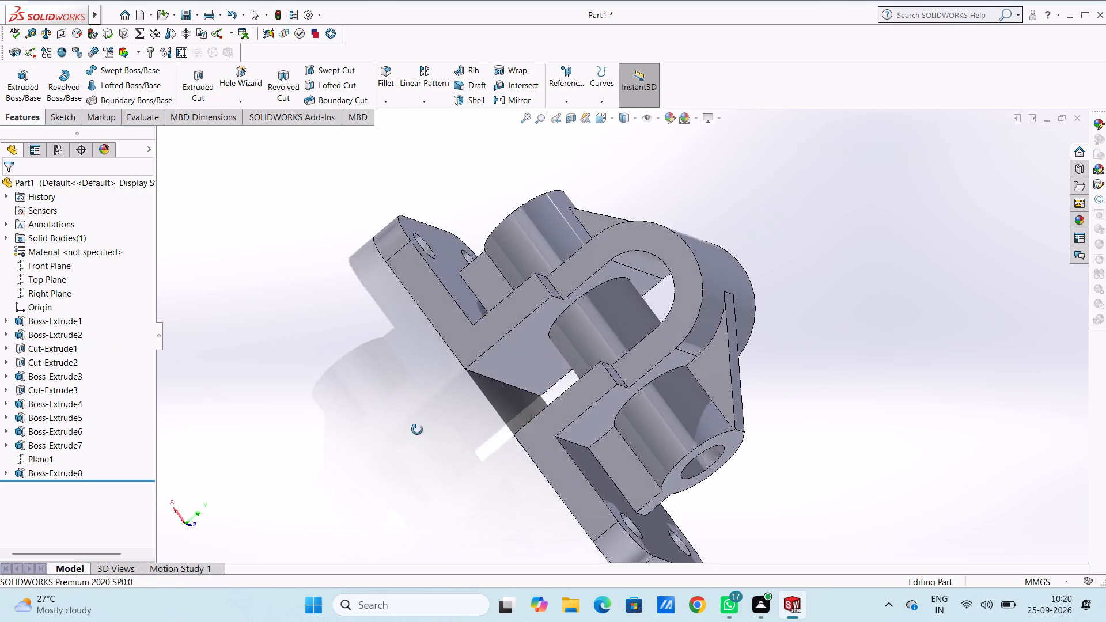
middle_click_drag(417, 430, 441, 488)
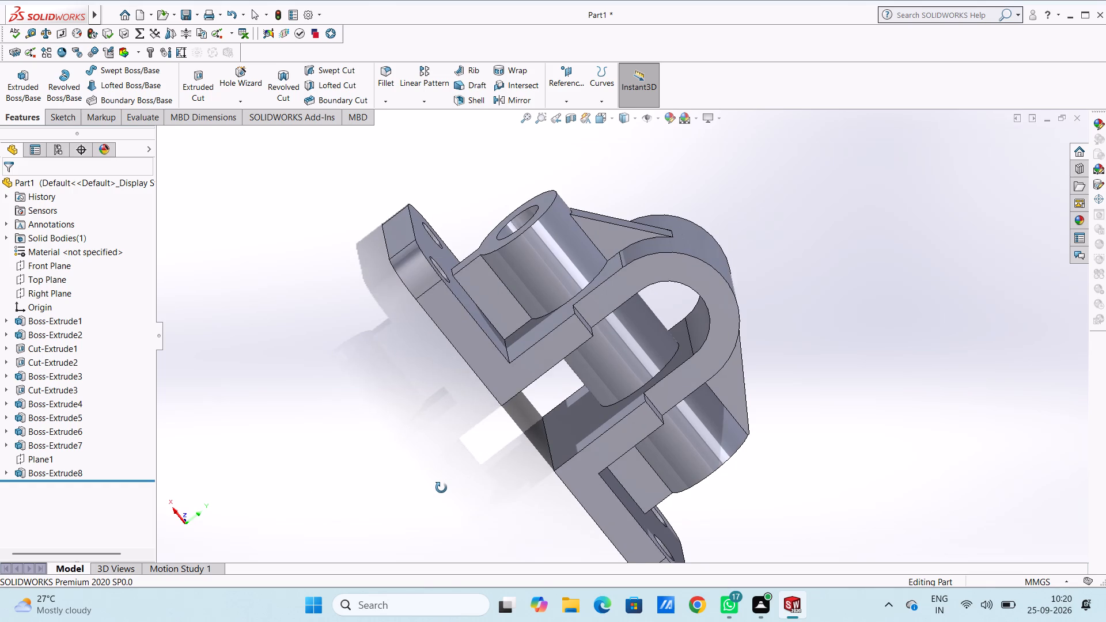
middle_click_drag(441, 488, 274, 392)
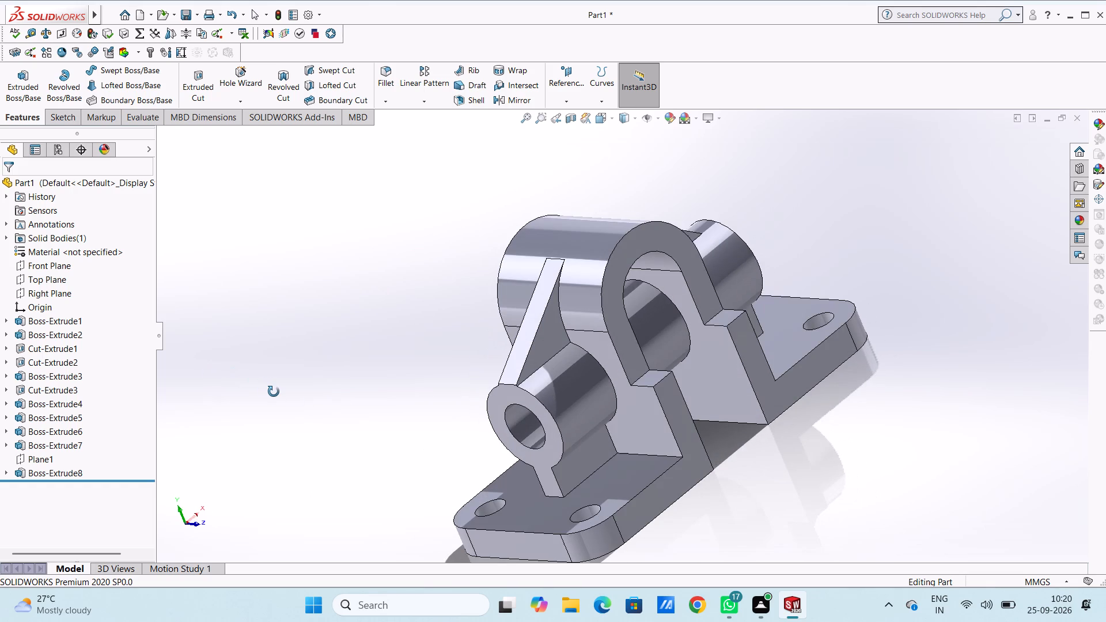
middle_click_drag(274, 392, 298, 401)
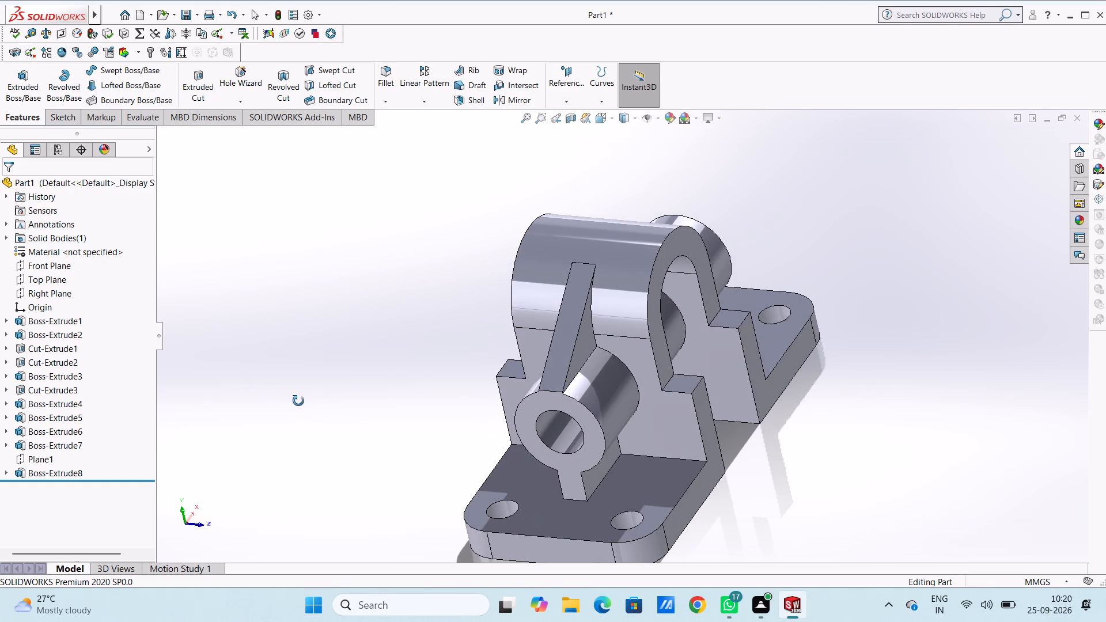
middle_click_drag(298, 401, 270, 309)
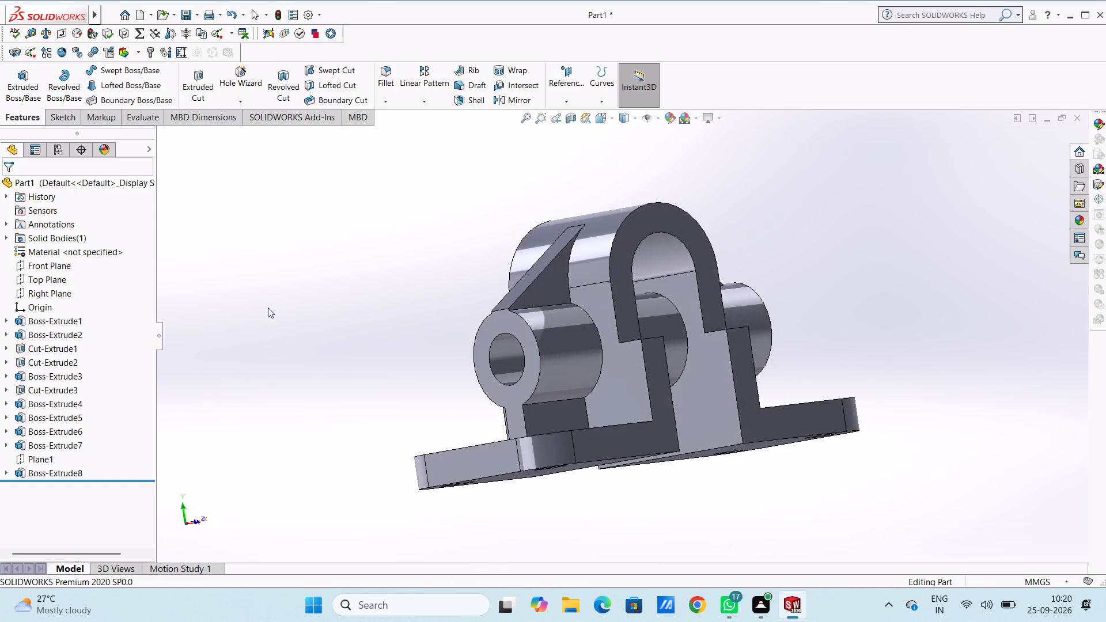
middle_click_drag(384, 361, 332, 401)
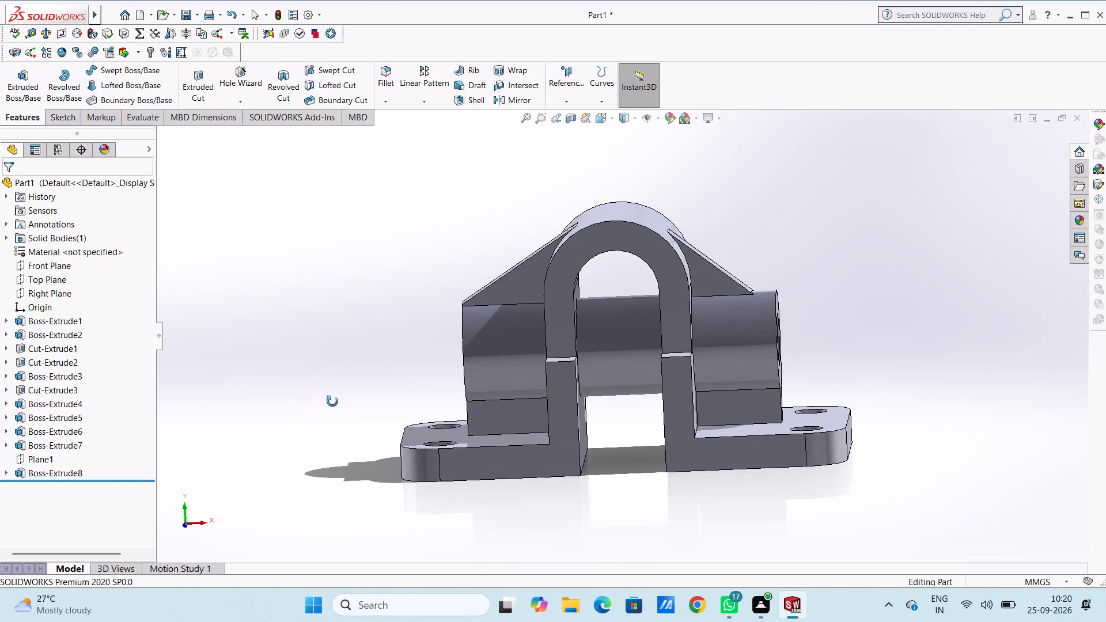
middle_click_drag(332, 401, 338, 399)
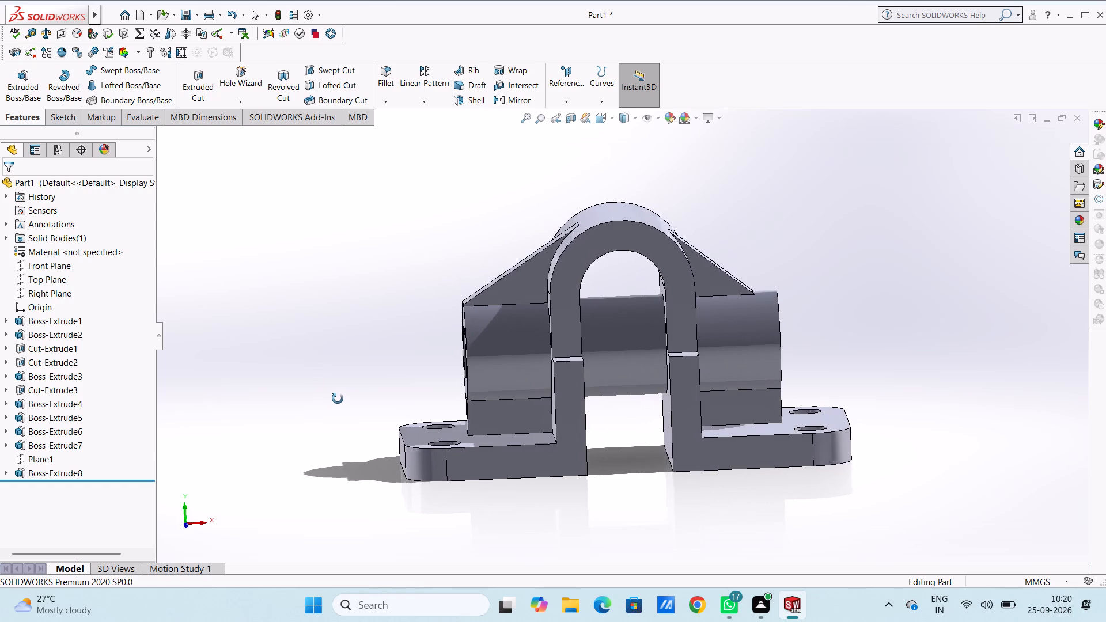
middle_click_drag(338, 399, 334, 374)
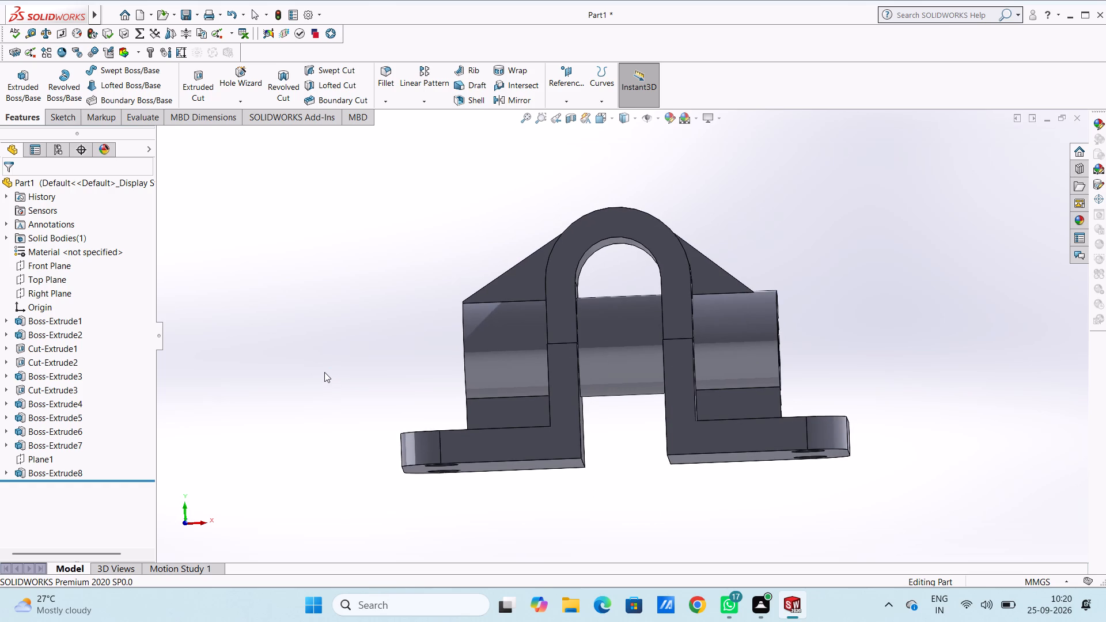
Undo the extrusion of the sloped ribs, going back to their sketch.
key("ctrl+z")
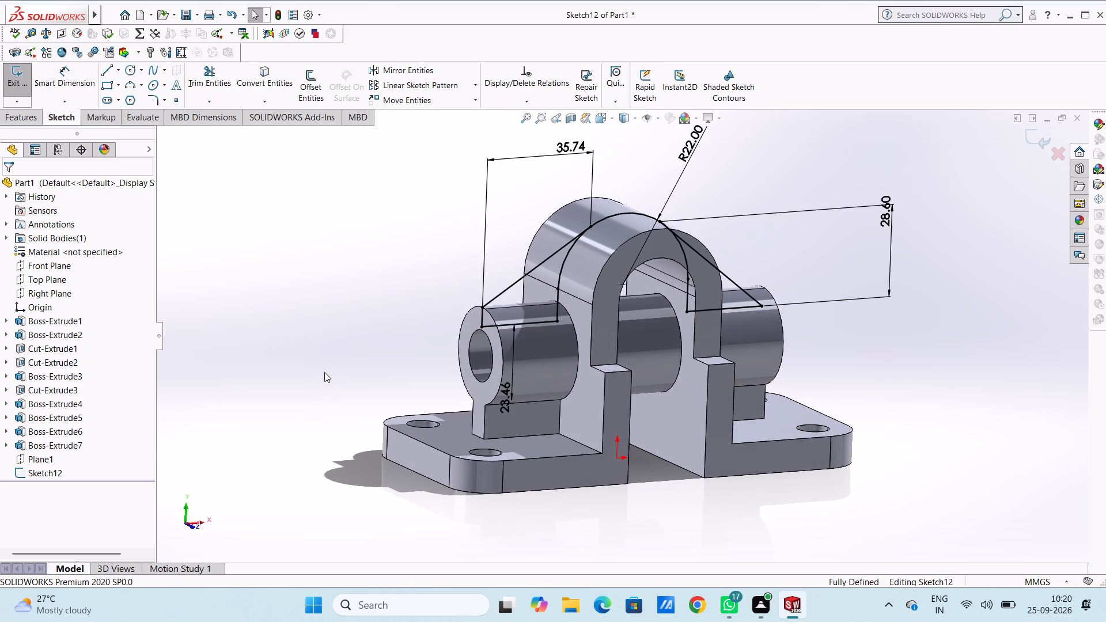
Delete the right sloped line from the sketch, including its associated dimension.
key("ctrl+1")
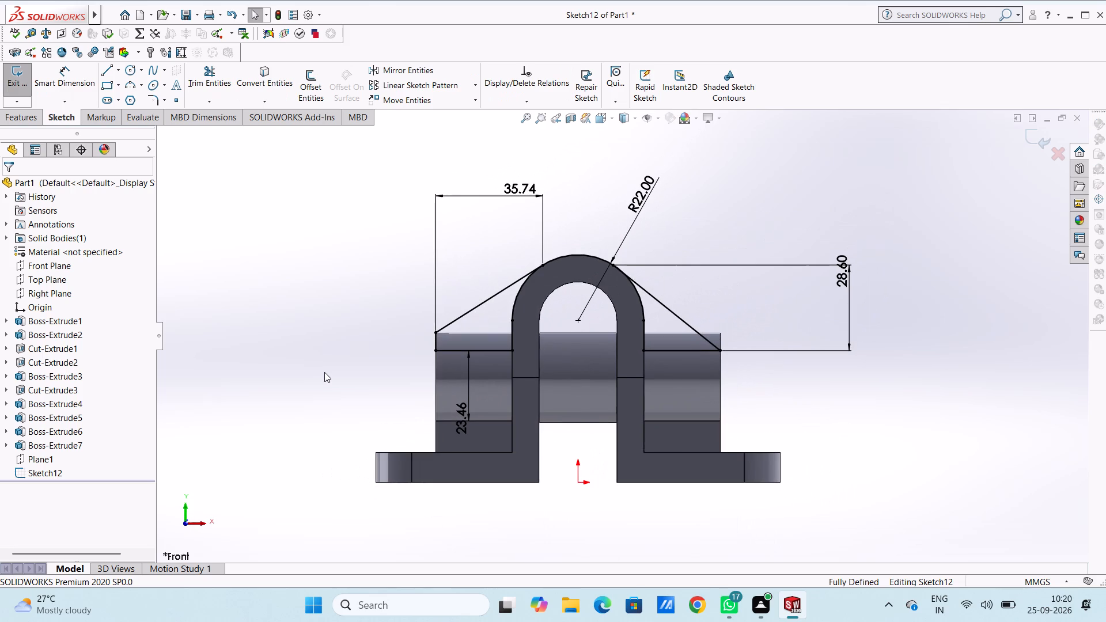
left_click(666, 306)
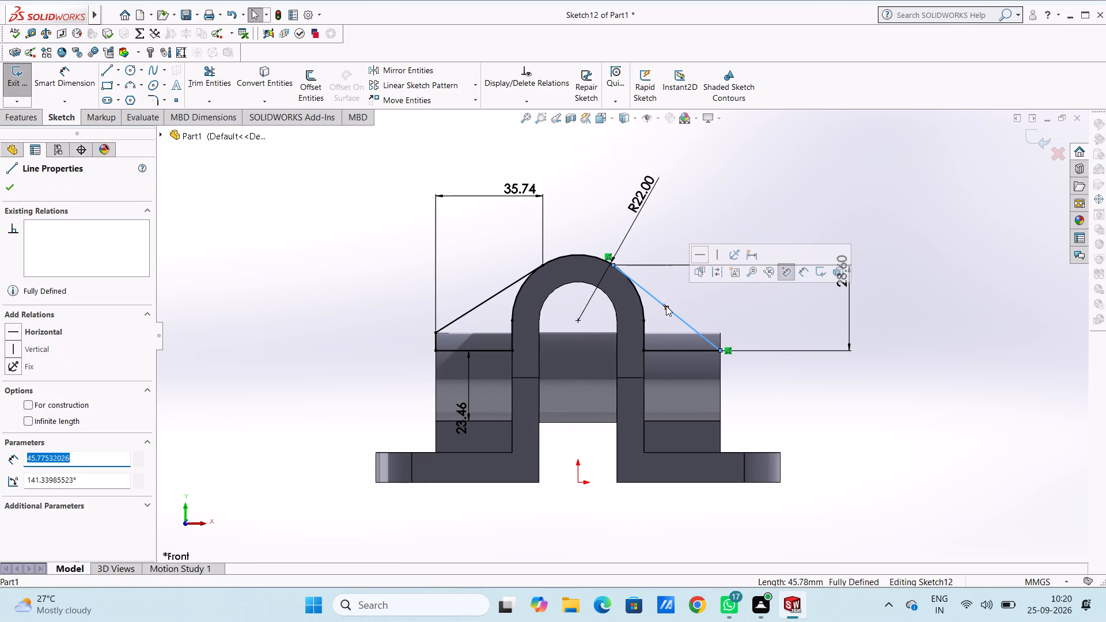
key("Delete")
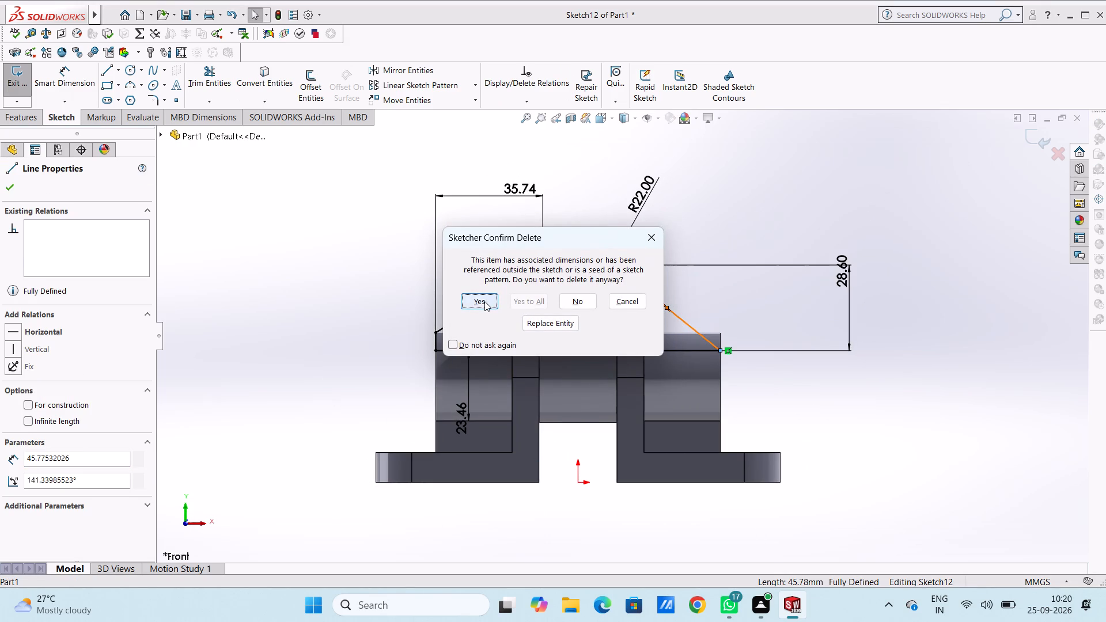
left_click(484, 301)
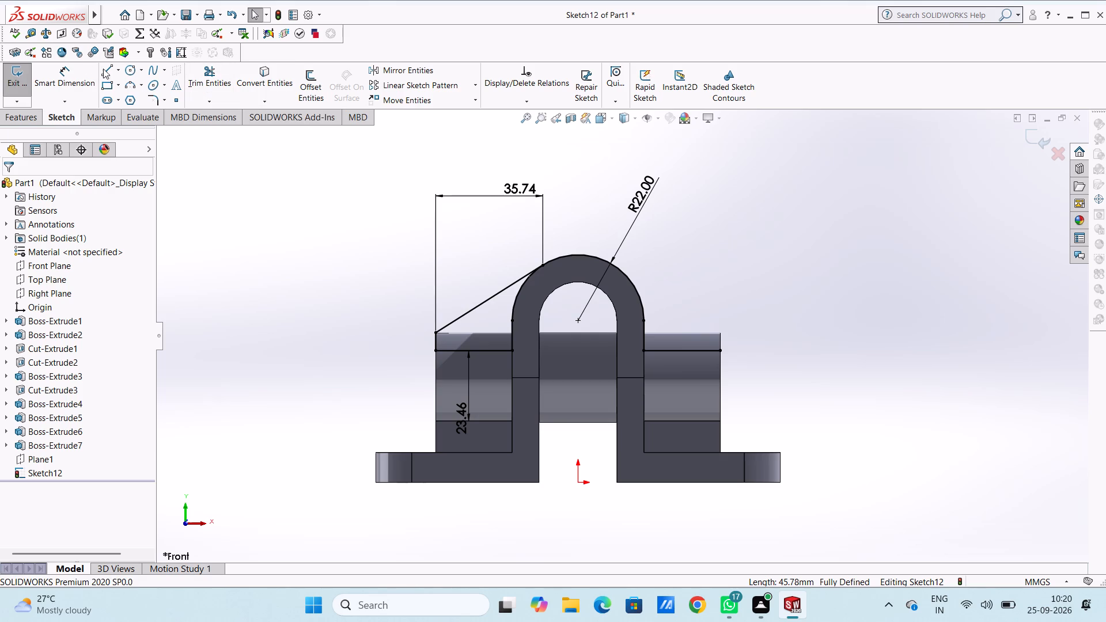
Draw a 6 mm vertical line up from the right horizontal line's outer end, continuing with a sloped line to the arch's outer arc.
left_click(108, 69)
scroll(774, 331, "down", 4)
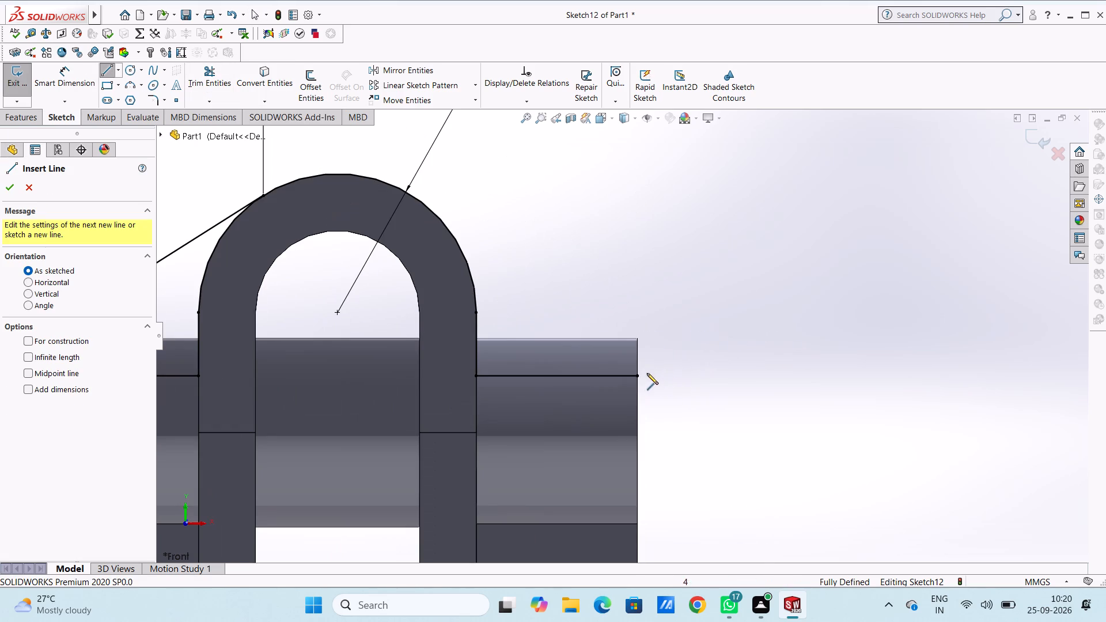
left_click(639, 376)
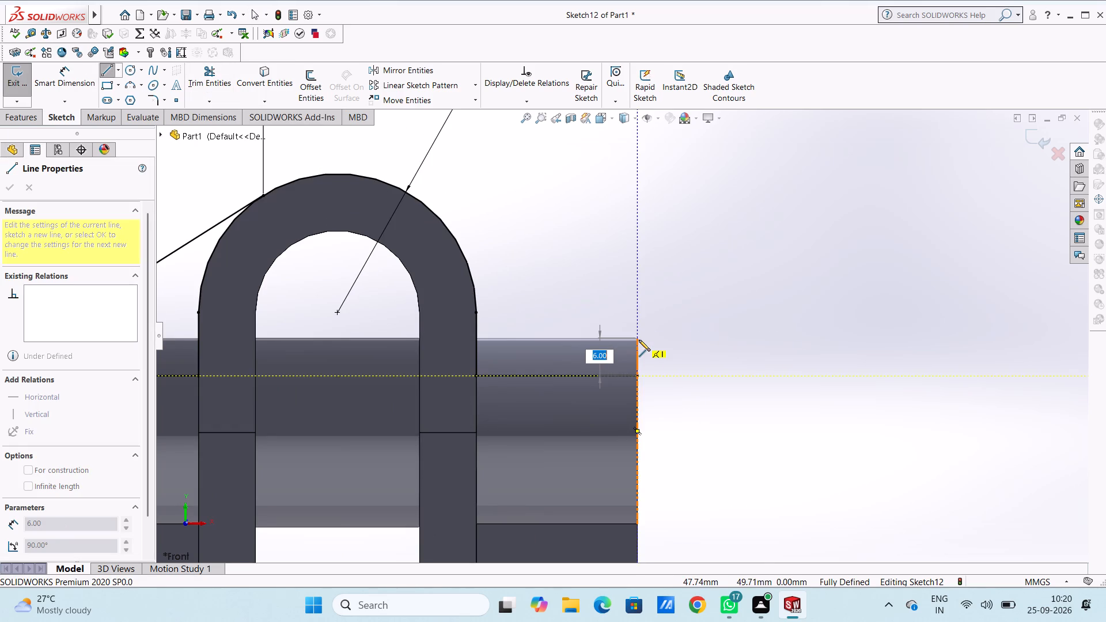
left_click(639, 339)
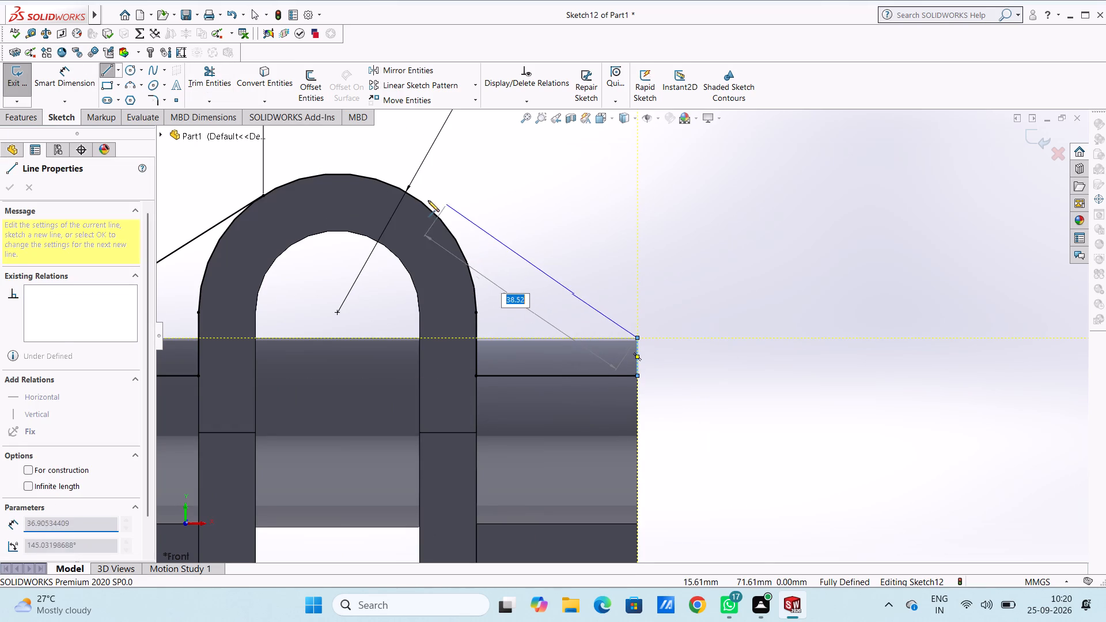
left_click(407, 191)
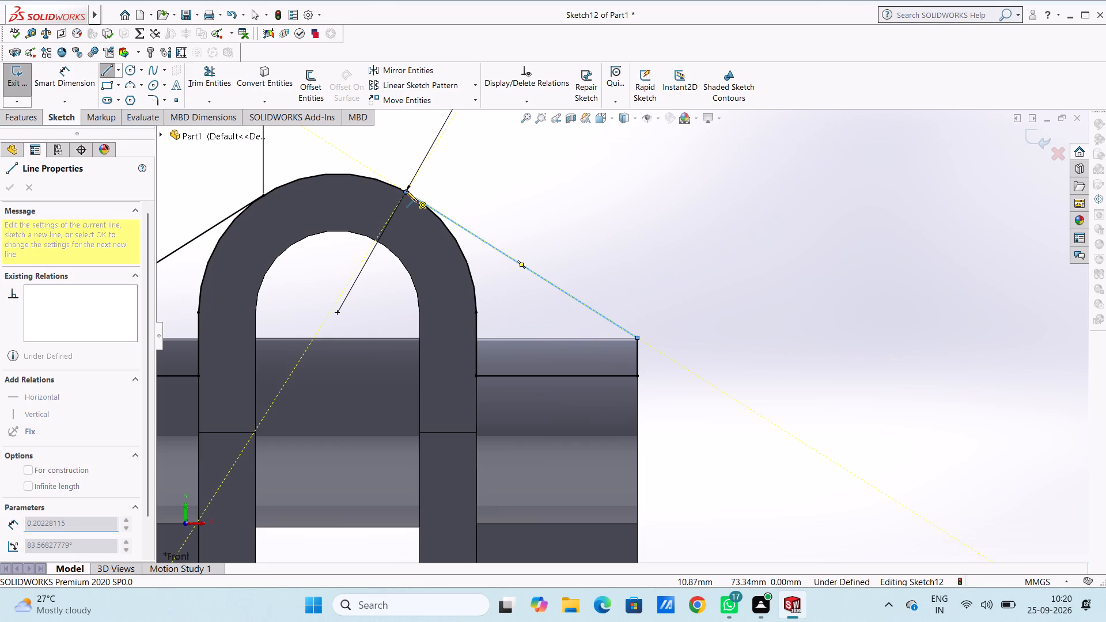
key("Escape")
key("Escape")
key("Escape")
scroll(406, 191, "up", 4)
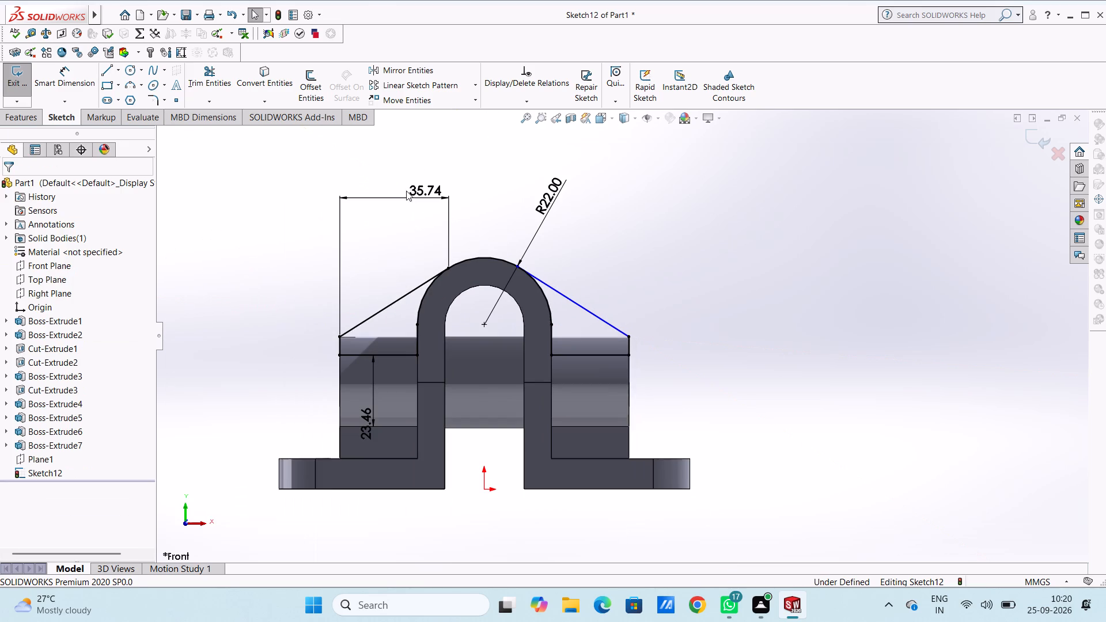
Dimension the vertical height of the right sloped line in the rib sketch, keeping its drawn size.
left_click(73, 81)
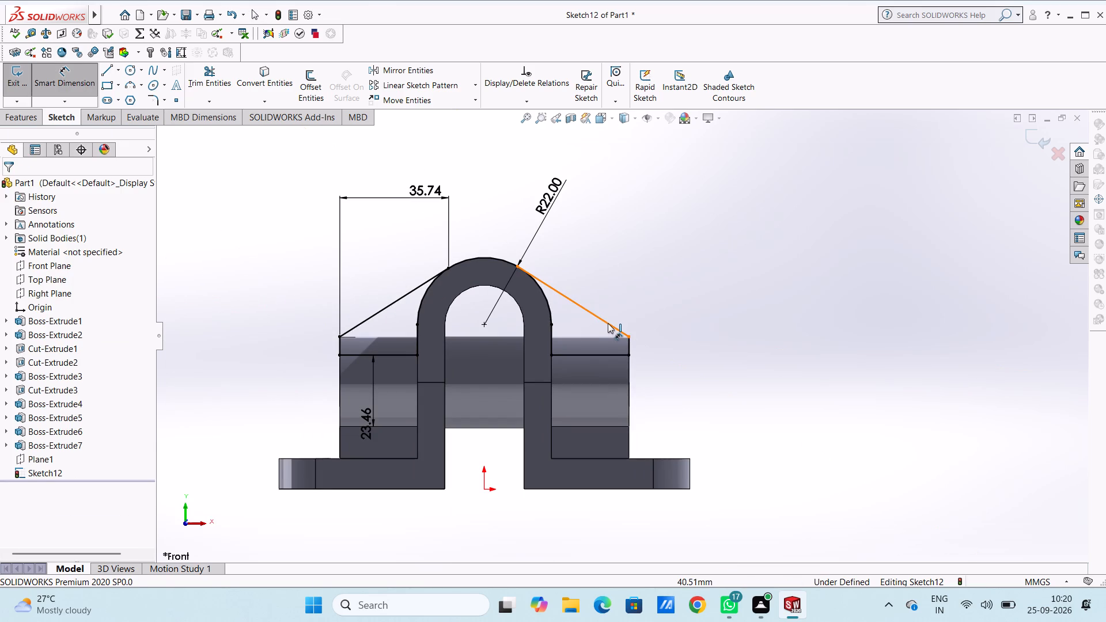
left_click(608, 323)
left_click(779, 325)
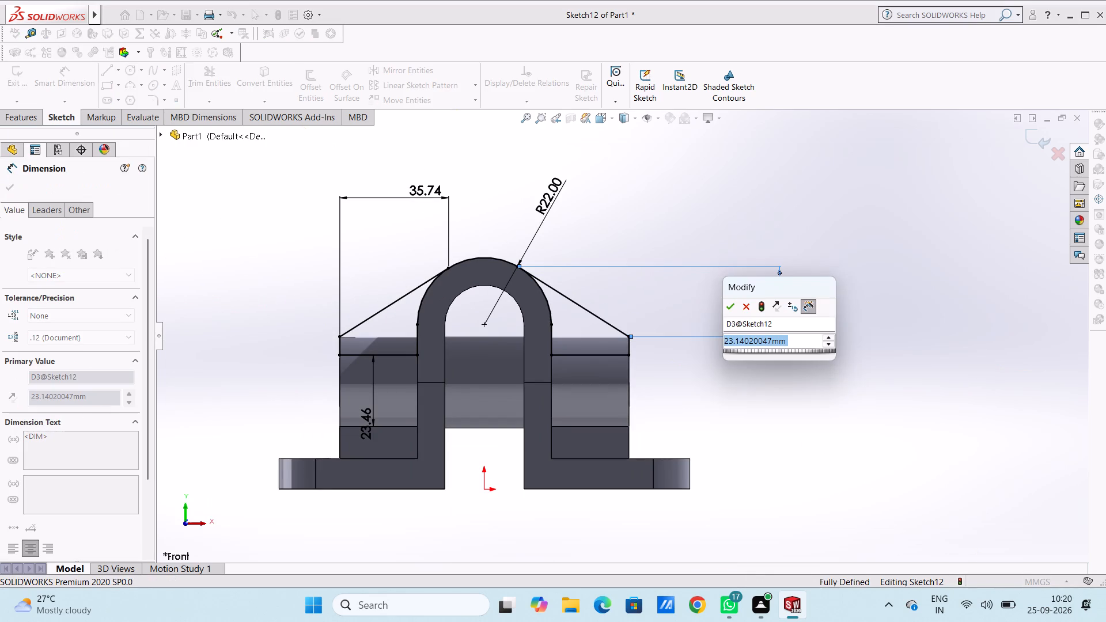
left_click(729, 306)
left_click(691, 225)
middle_click_drag(659, 235, 688, 255)
left_click(69, 79)
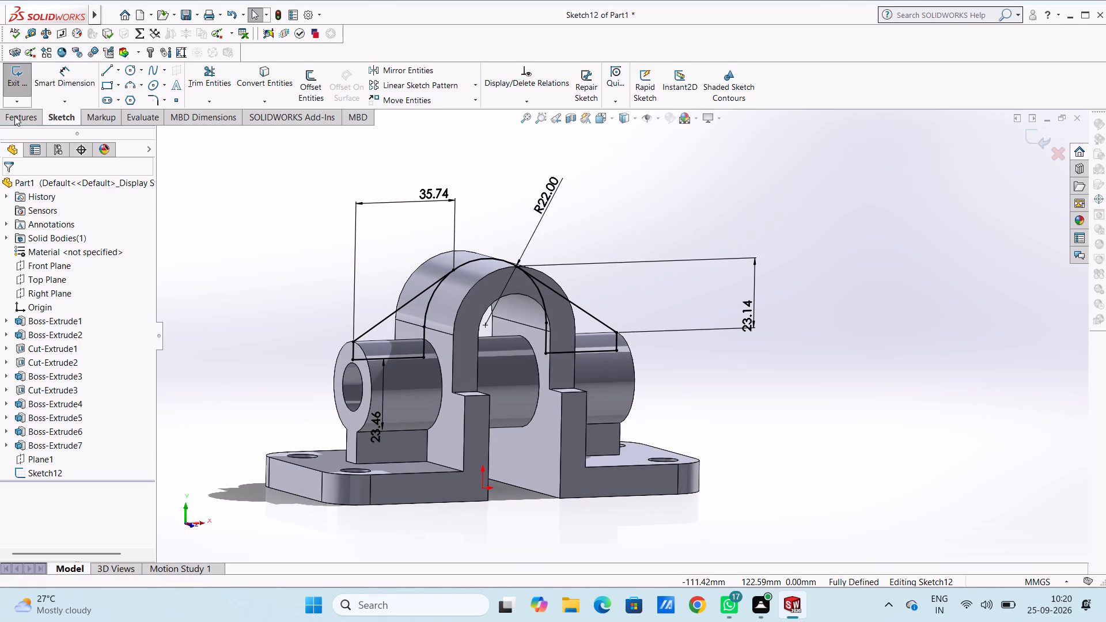
Extrude both closed rib regions between the bosses and the arch 8 mm using the Mid Plane end condition, merged with the body.
left_click(14, 116)
left_click(23, 87)
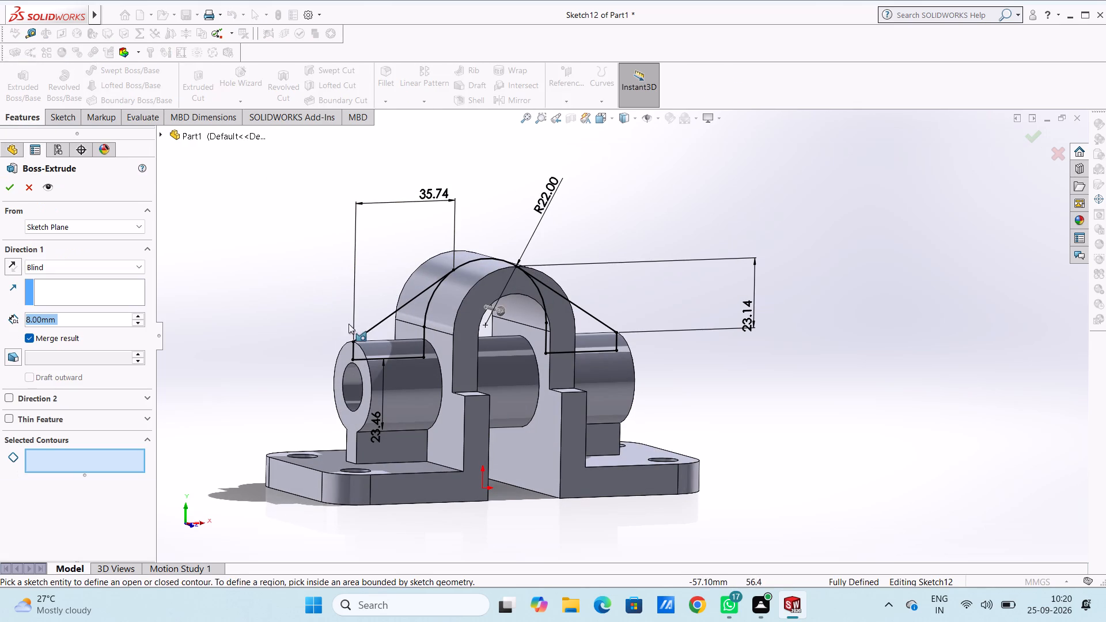
left_click(377, 333)
left_click(582, 327)
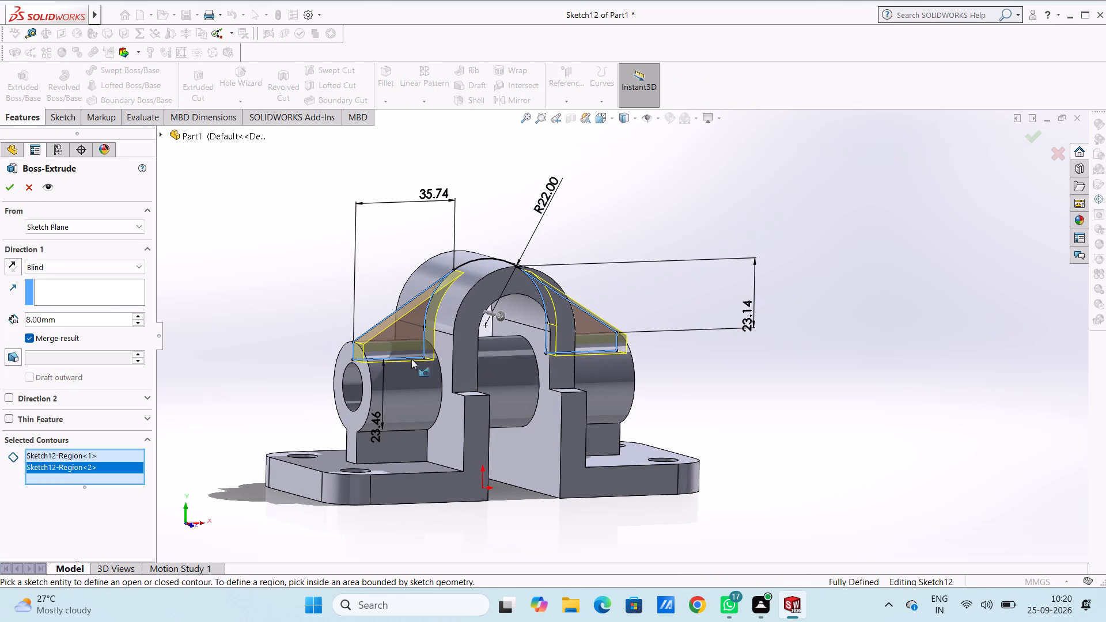
left_click(108, 264)
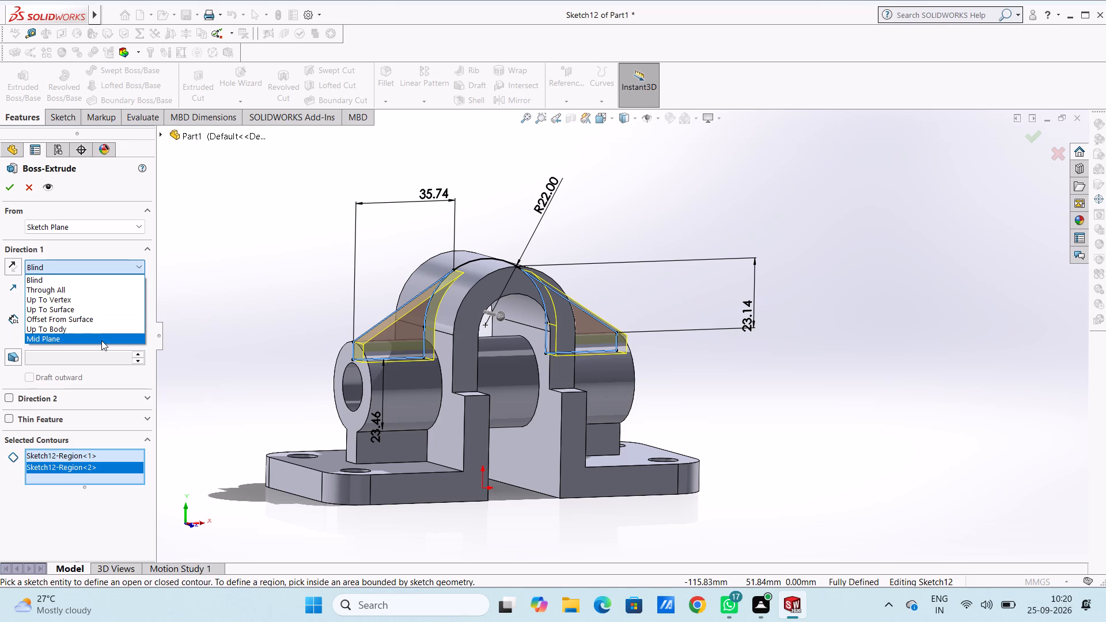
left_click(101, 340)
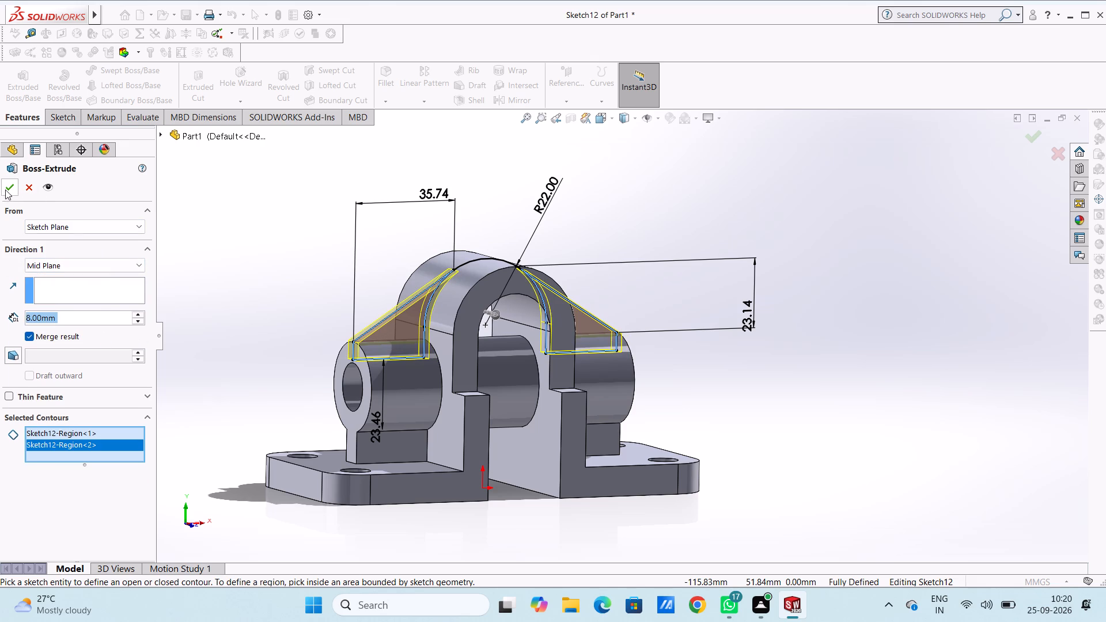
left_click(7, 189)
left_click(279, 249)
Examine the finished bracket from all sides, checking both sloped ribs against the arch and the bosses.
middle_click_drag(349, 233, 336, 242)
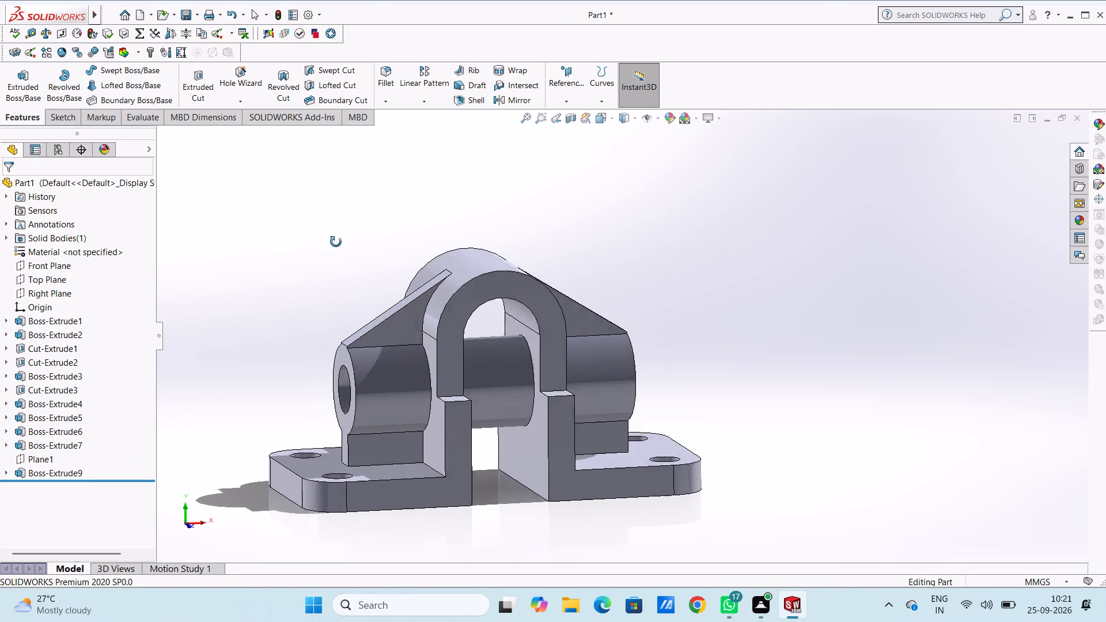
middle_click_drag(336, 242, 277, 246)
middle_click_drag(270, 245, 195, 260)
middle_click(195, 260)
middle_click_drag(195, 260, 203, 261)
scroll(437, 253, "up", 3)
middle_click_drag(450, 255, 498, 262)
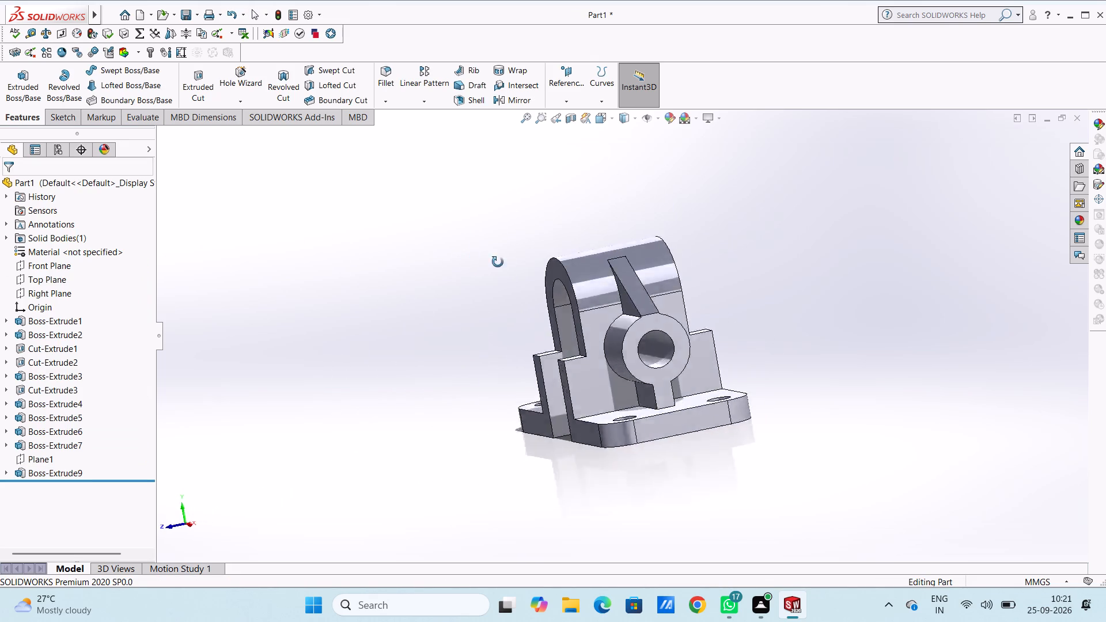
middle_click_drag(498, 262, 599, 281)
middle_click_drag(382, 248, 459, 337)
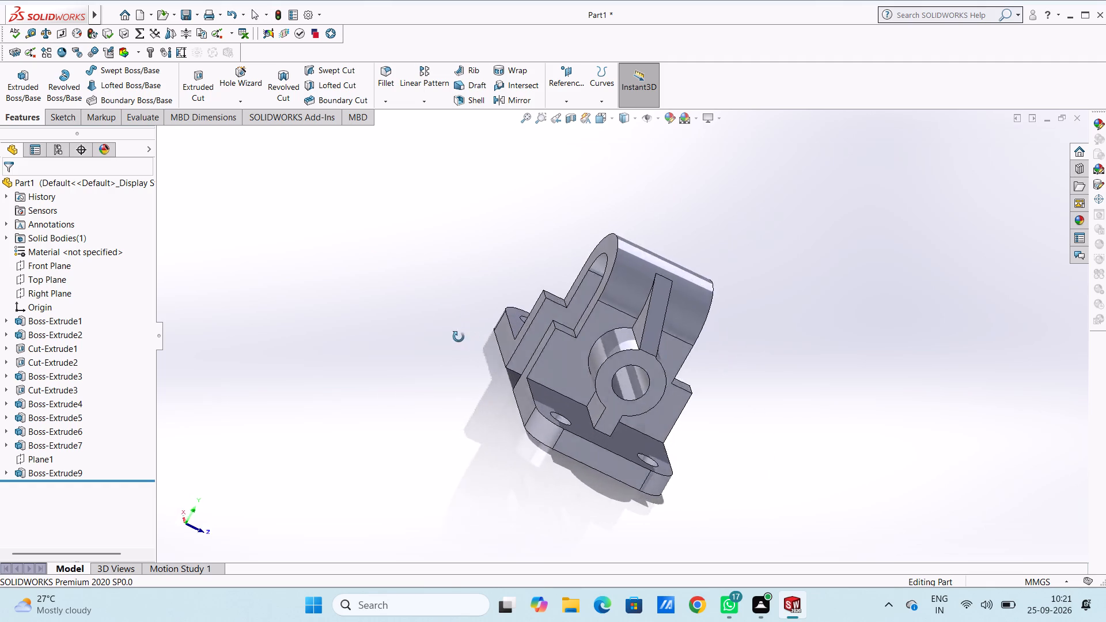
middle_click_drag(459, 337, 365, 272)
middle_click_drag(428, 275, 372, 213)
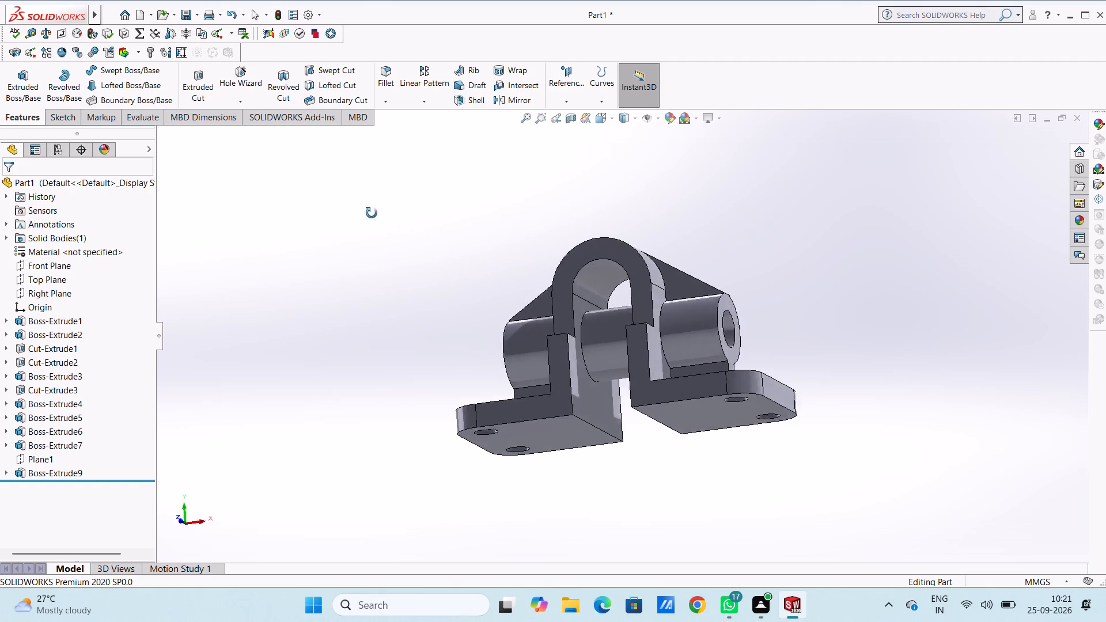
middle_click_drag(372, 213, 440, 317)
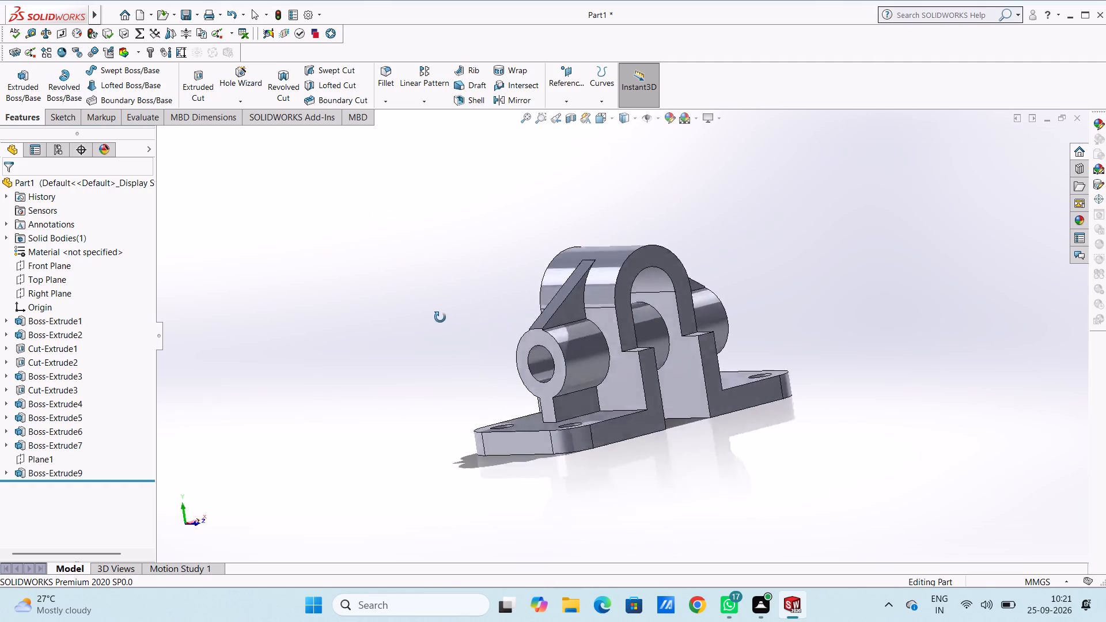
middle_click_drag(440, 317, 566, 390)
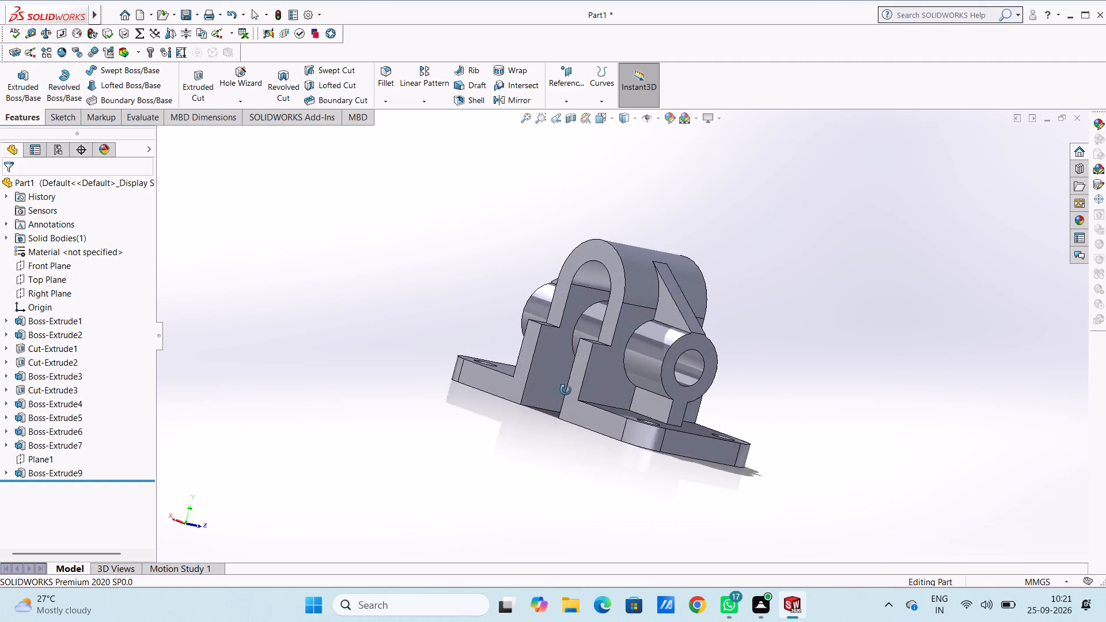
middle_click_drag(566, 390, 532, 406)
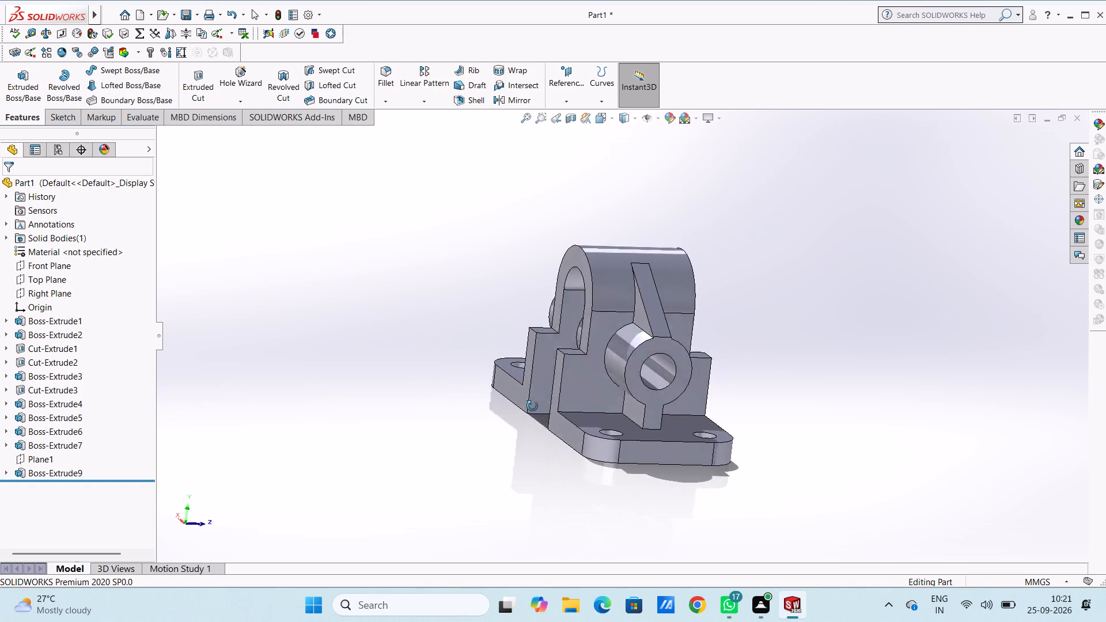
middle_click_drag(532, 406, 418, 385)
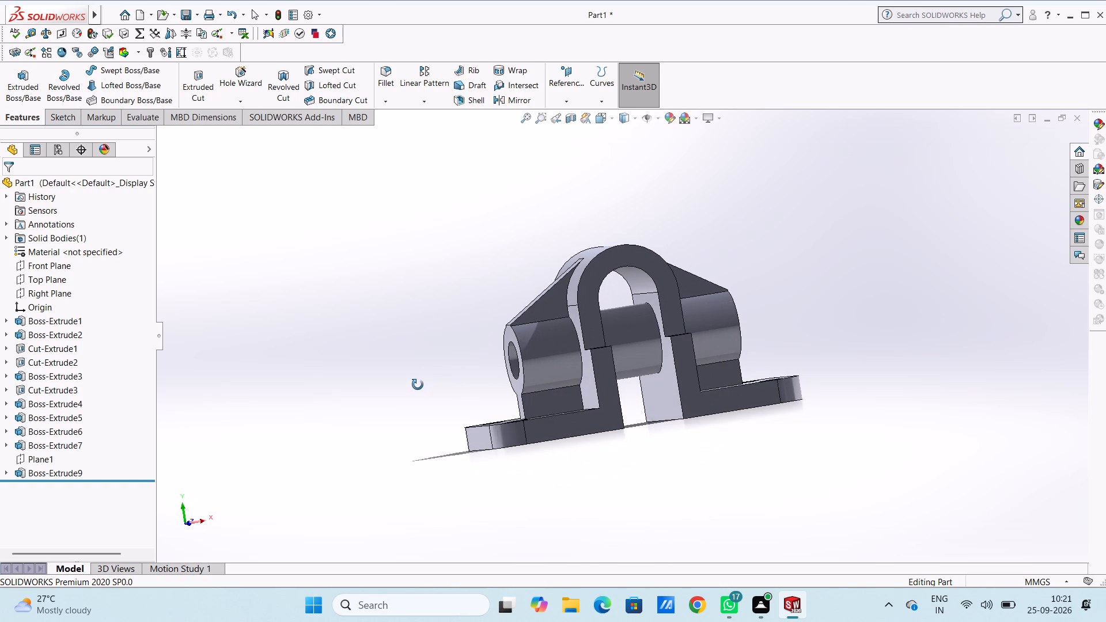
middle_click_drag(418, 385, 374, 400)
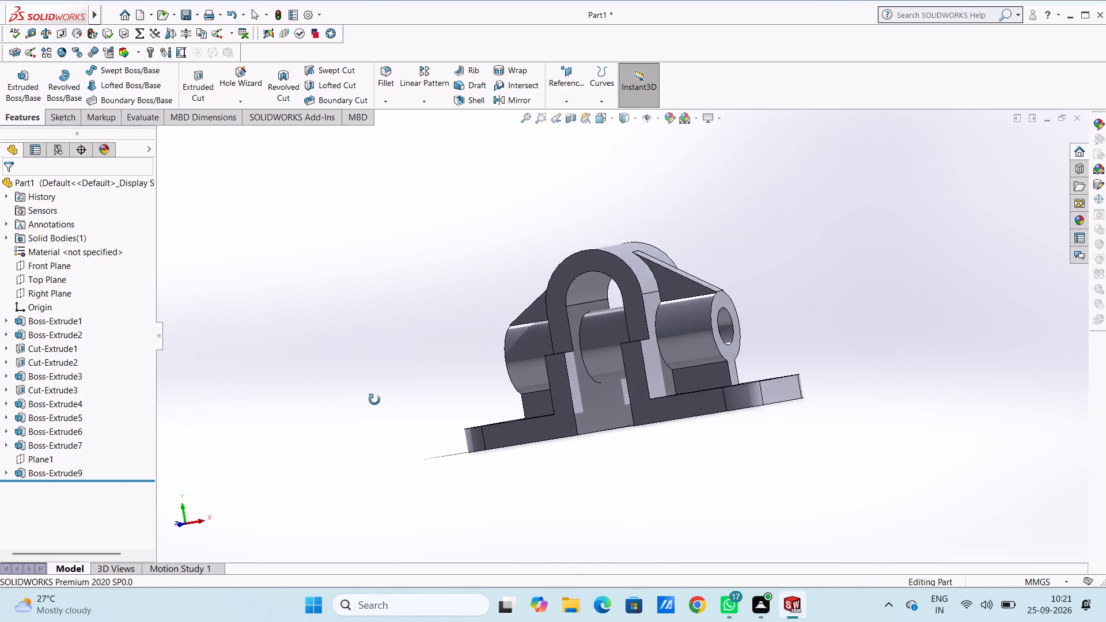
middle_click_drag(374, 400, 381, 365)
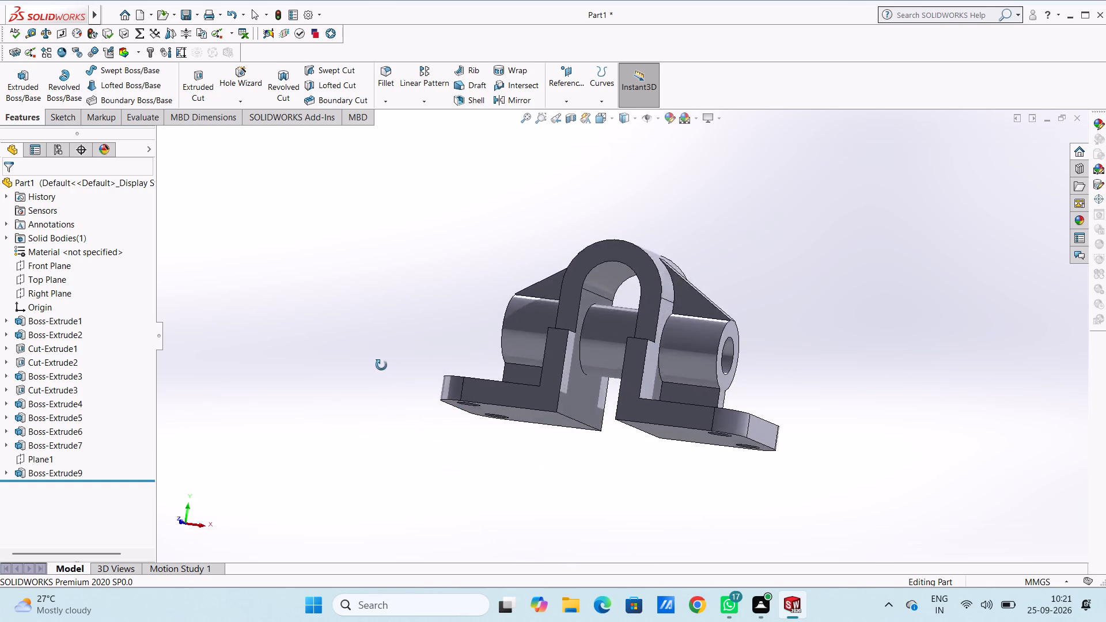
middle_click_drag(381, 365, 478, 530)
middle_click_drag(552, 299, 602, 330)
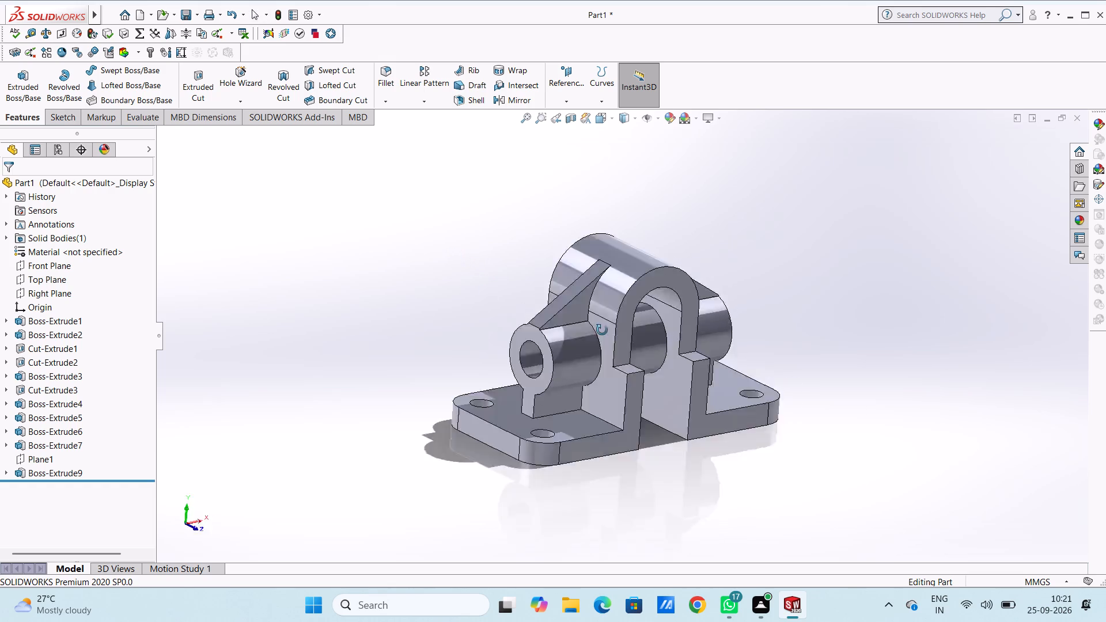
middle_click_drag(602, 330, 620, 410)
middle_click_drag(608, 294, 554, 336)
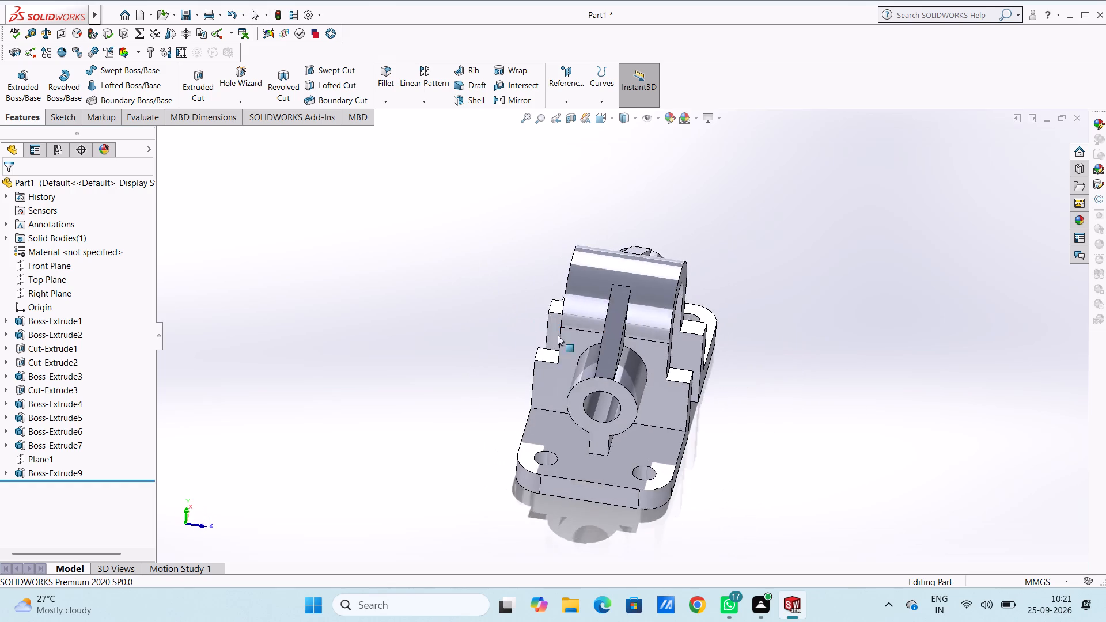
middle_click_drag(591, 260, 513, 216)
key("Escape")
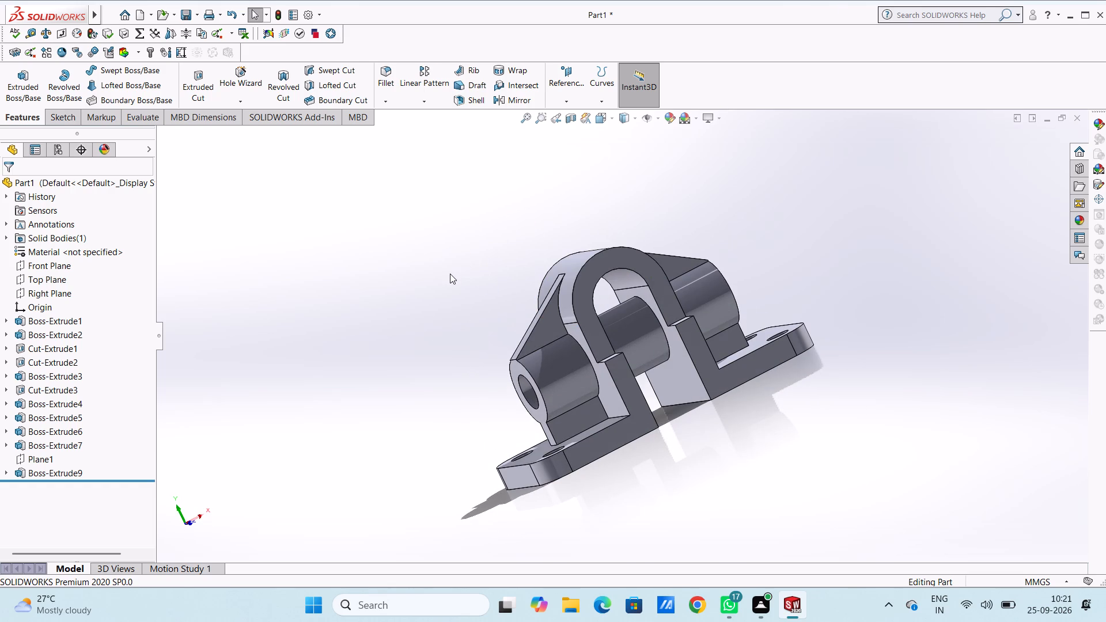
key("Escape")
Show the bracket in isometric view and give the whole part a light violet-blue appearance from the standard colour swatches.
key("ctrl+7")
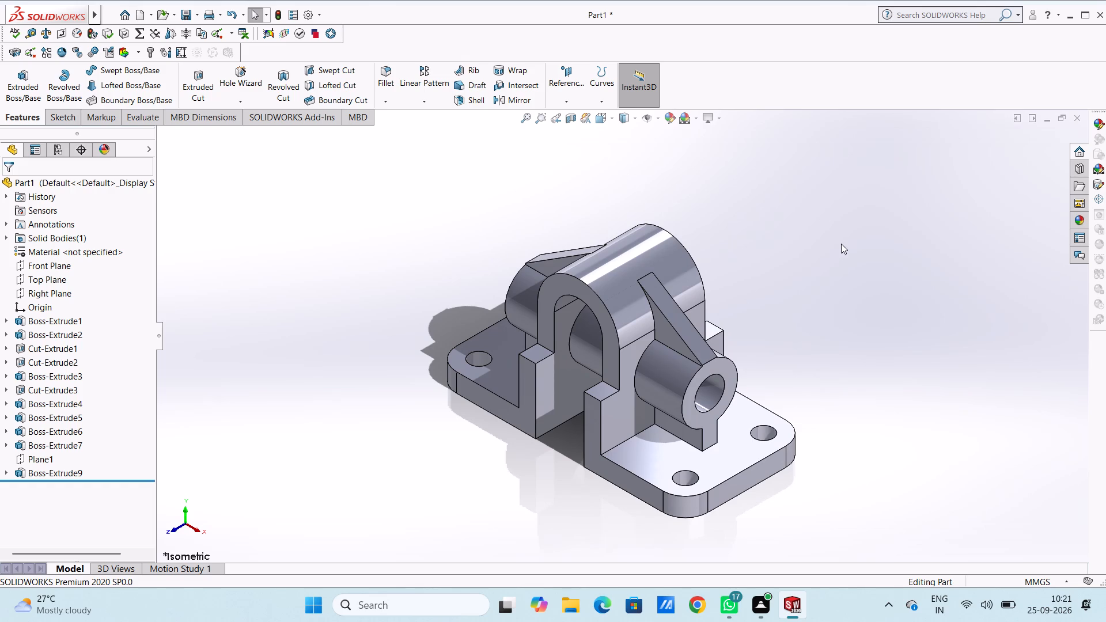
left_click(668, 120)
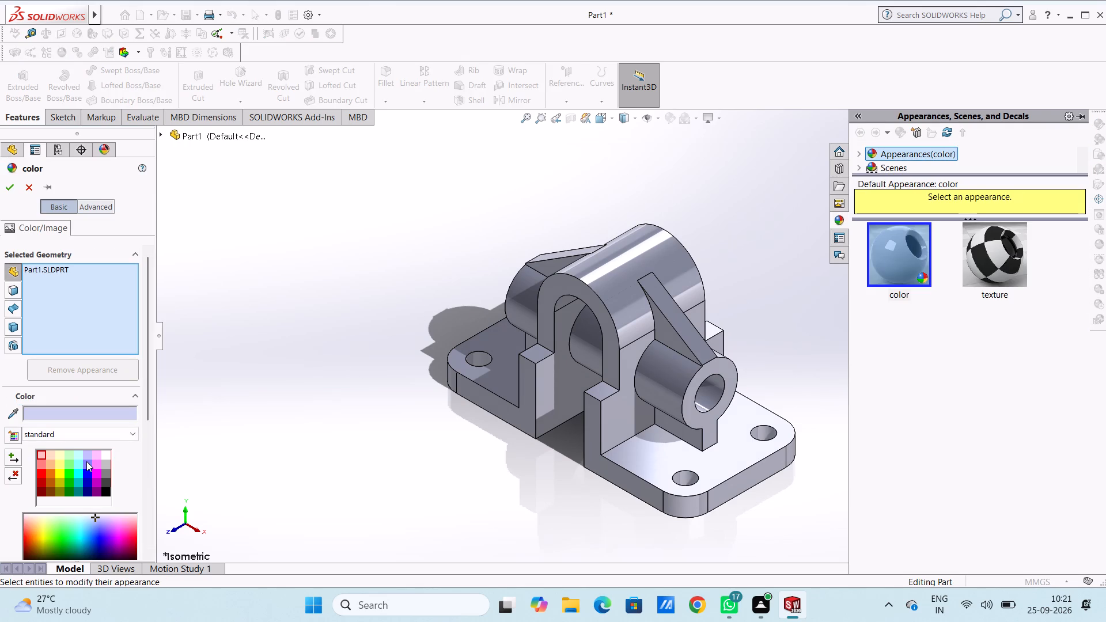
left_click(86, 461)
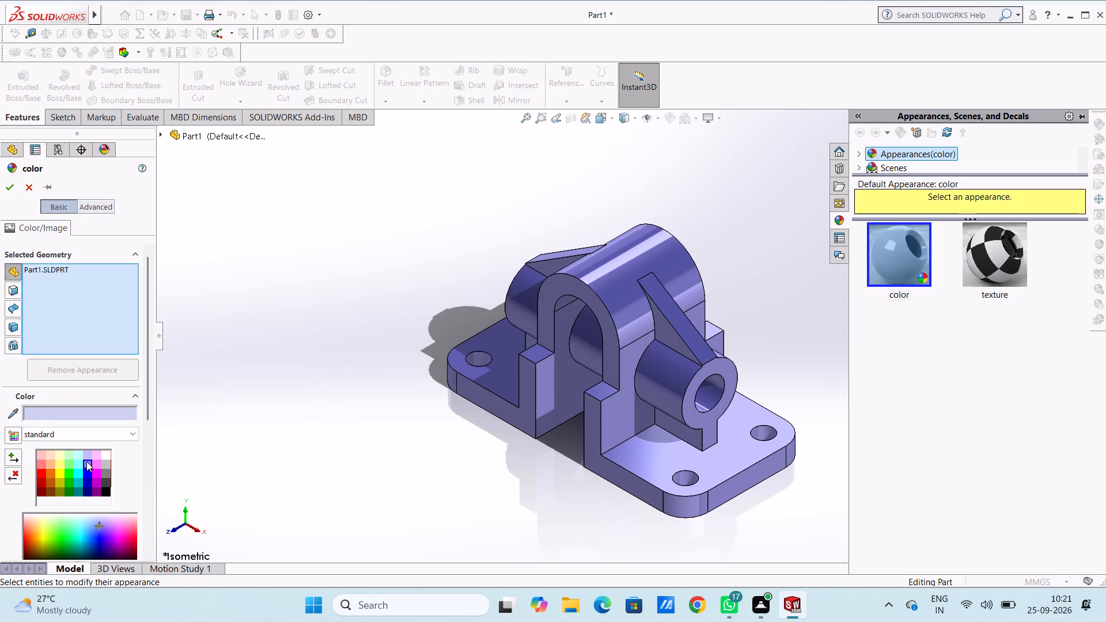
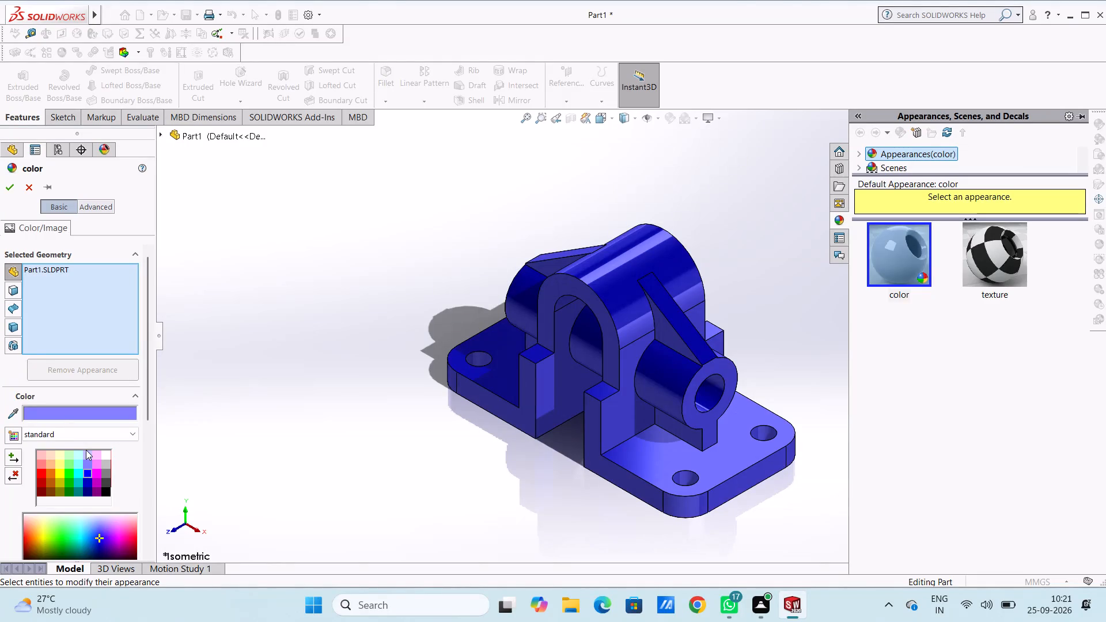
Change the whole part's colour to the medium violet-blue swatch in the standard palette and accept the appearance.
left_click(86, 453)
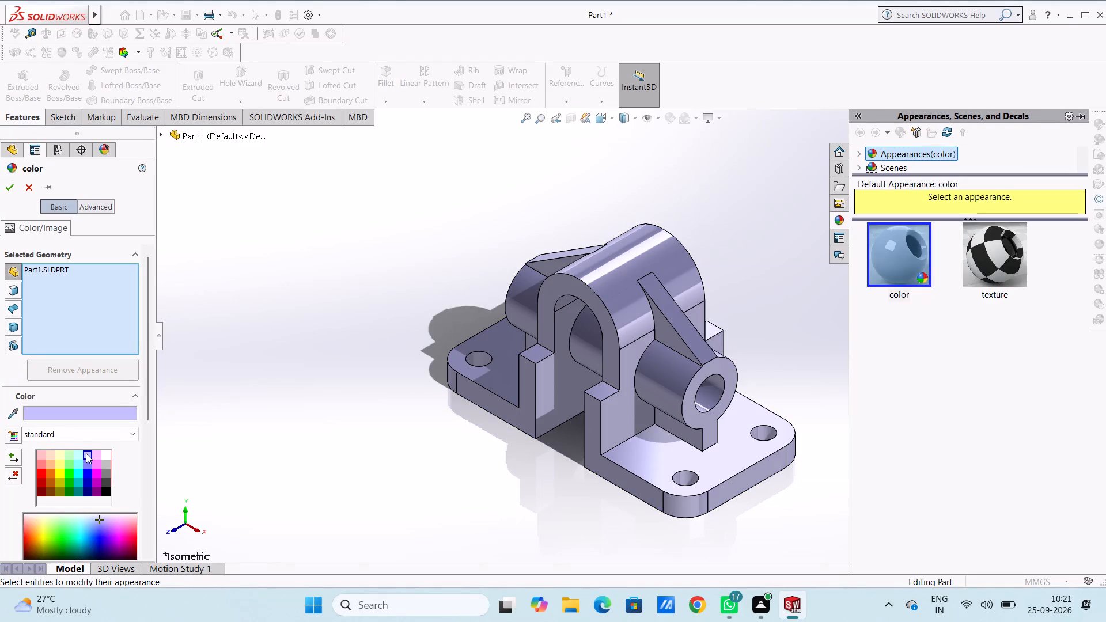
left_click(88, 460)
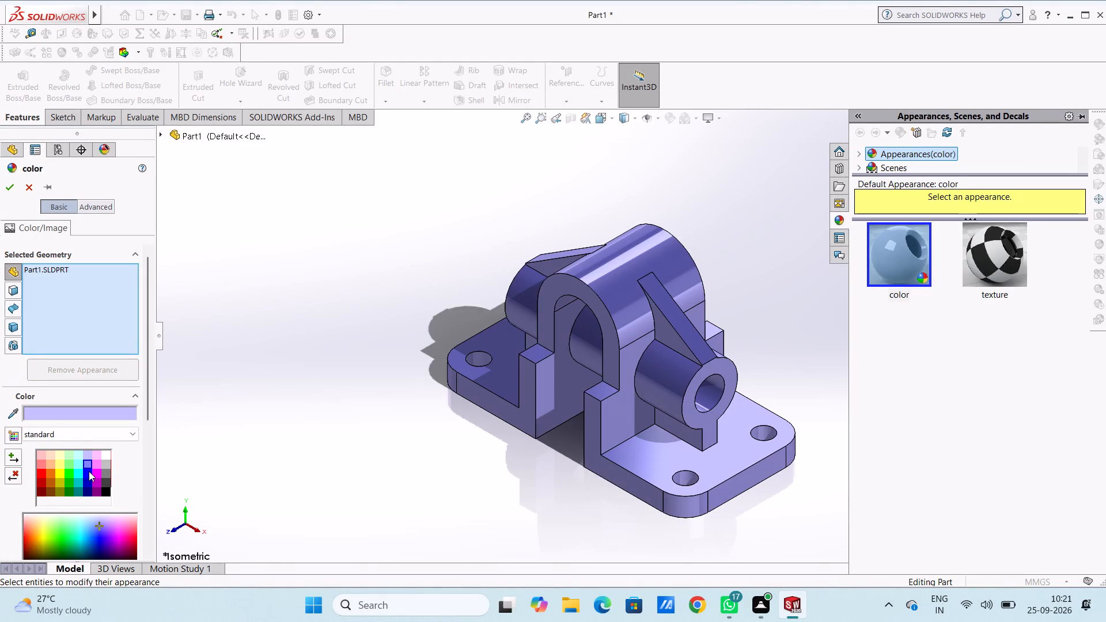
left_click(10, 189)
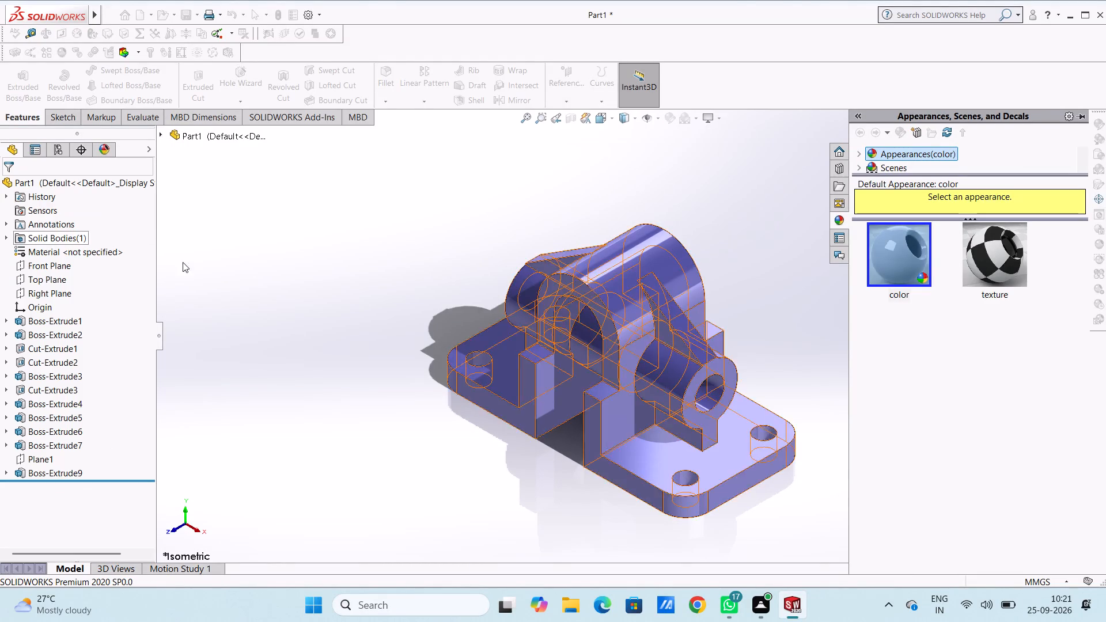
left_click(318, 249)
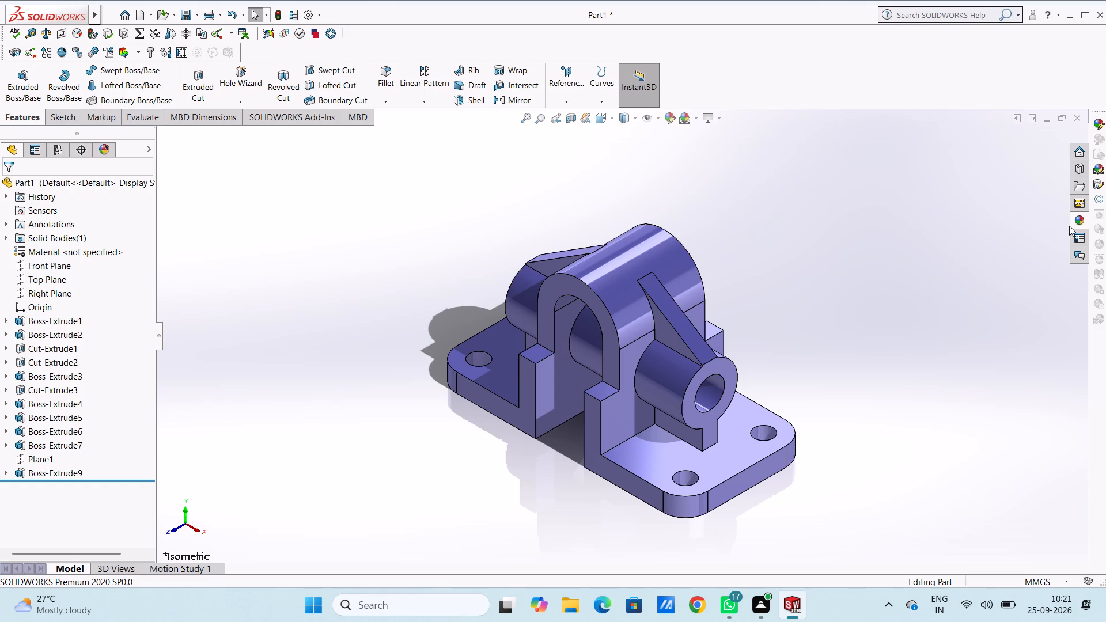
Apply the chromium plate metal appearance to only the inner bore face of the cross-tube boss.
left_click(1076, 220)
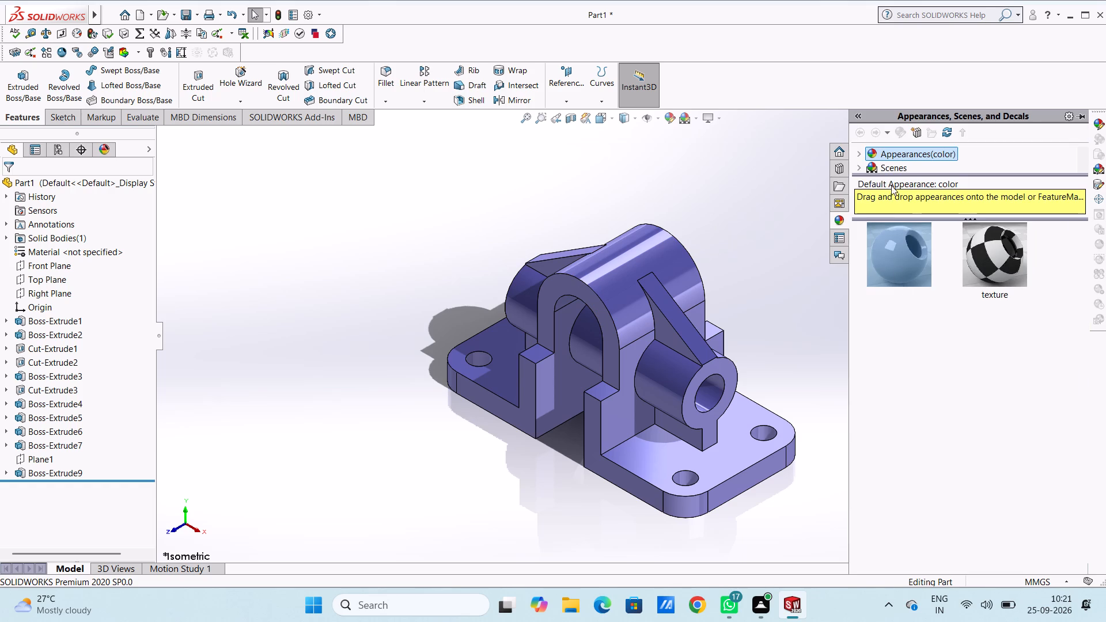
left_click_drag(889, 175, 889, 174)
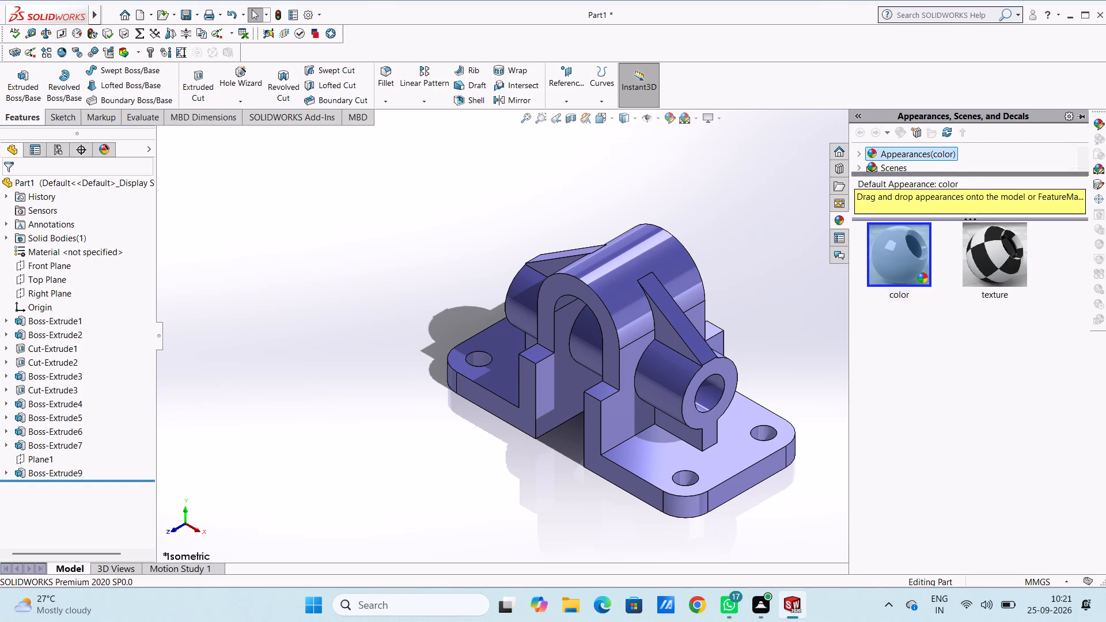
left_click_drag(889, 174, 893, 301)
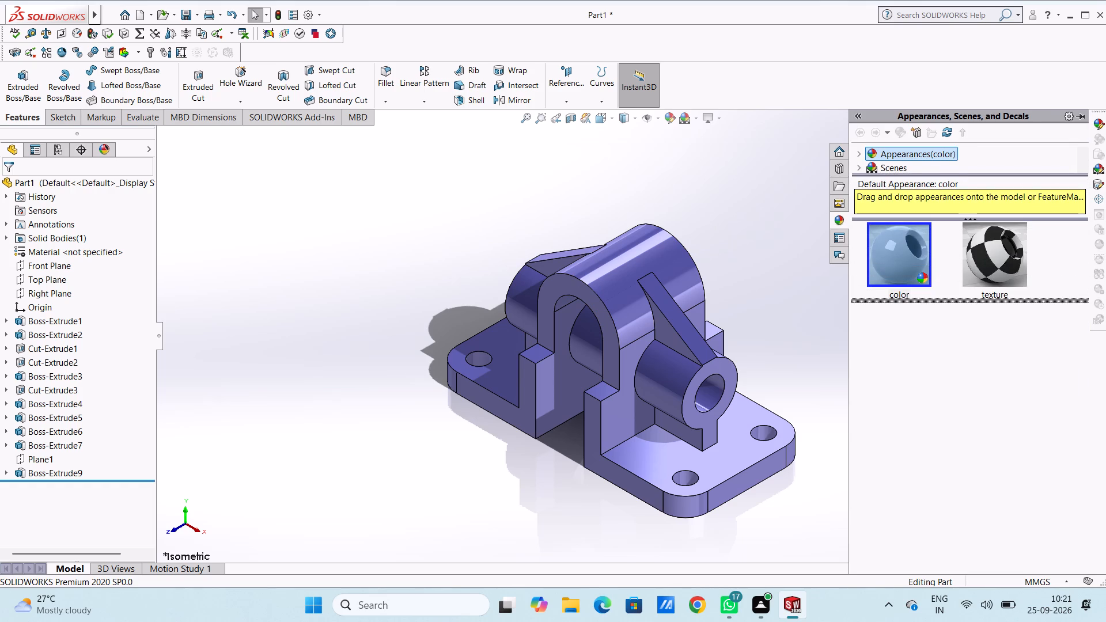
left_click_drag(893, 301, 892, 301)
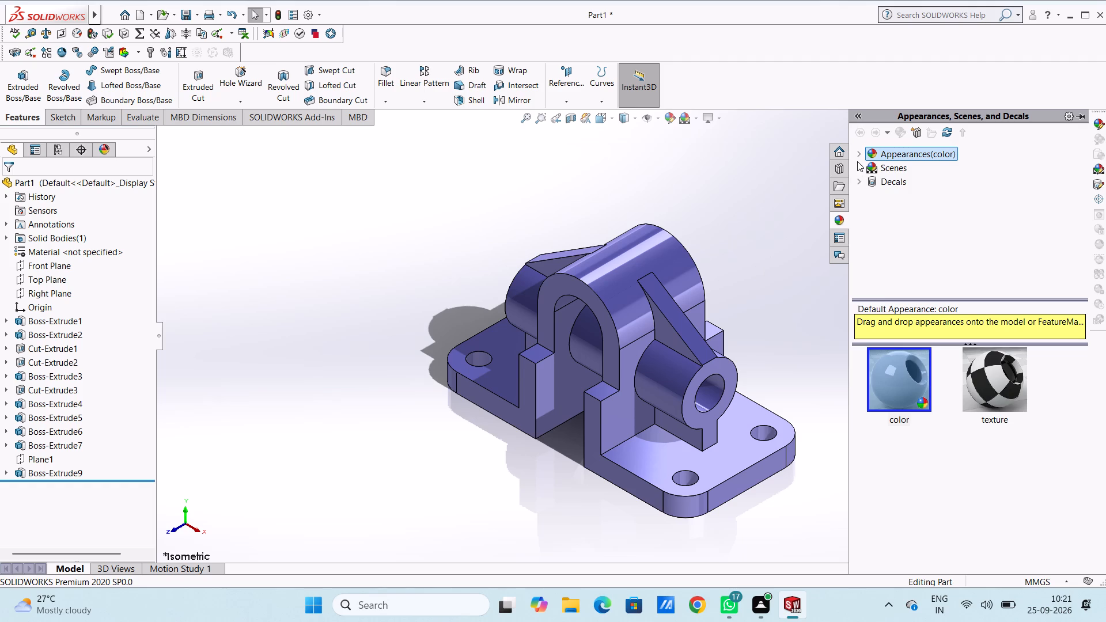
left_click(857, 151)
left_click(899, 177)
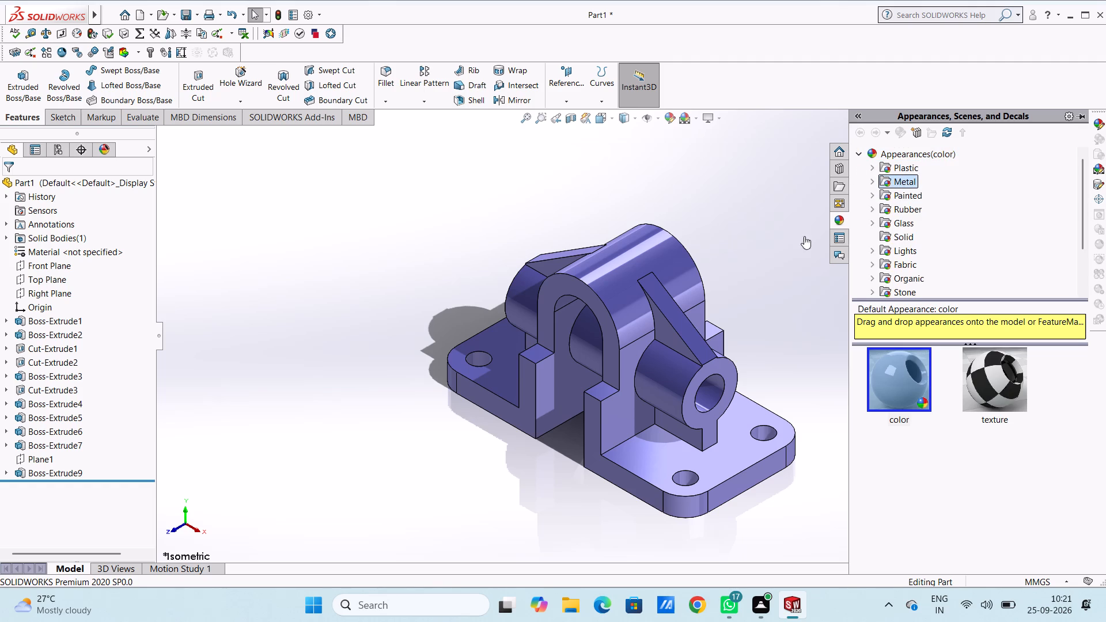
scroll(570, 286, "down", 3)
scroll(695, 390, "up", 1)
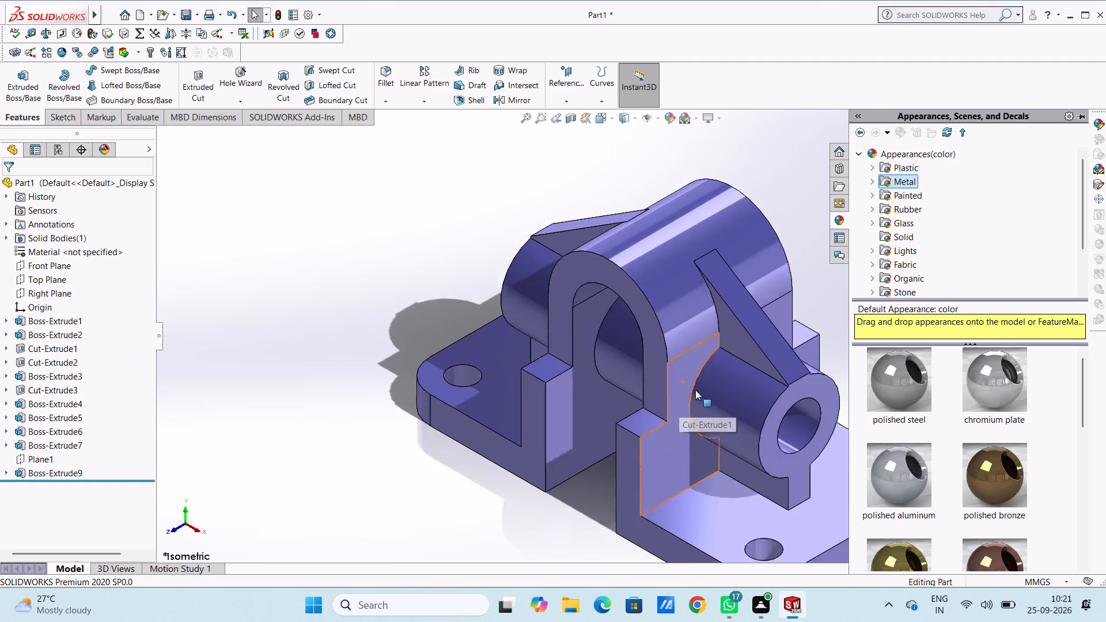
scroll(695, 390, "up", 2)
scroll(730, 396, "down", 7)
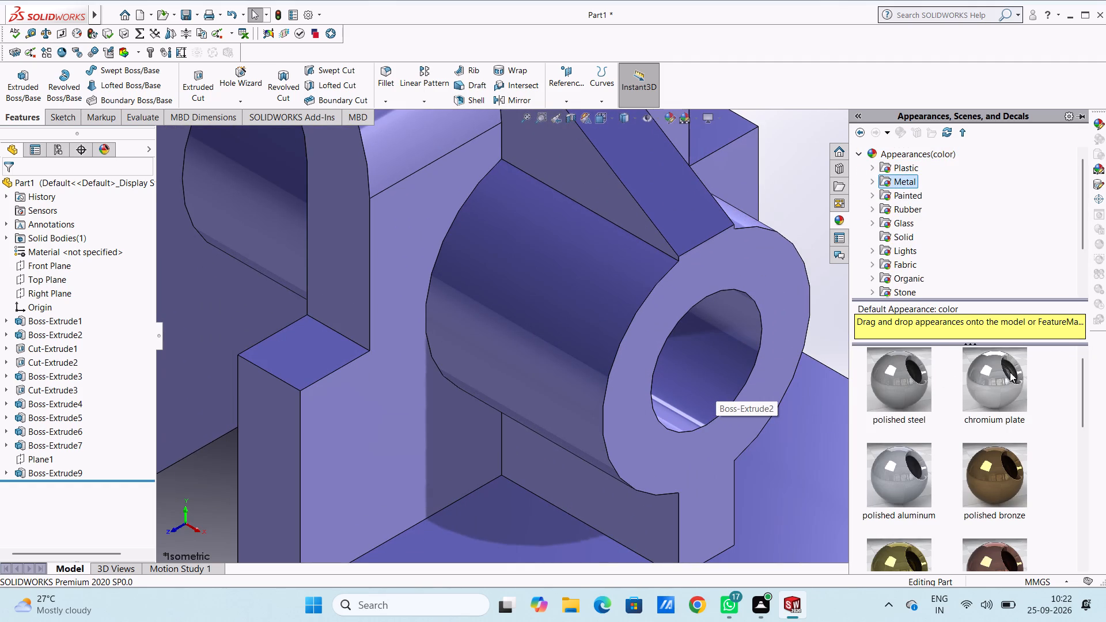
left_click_drag(995, 377, 729, 352)
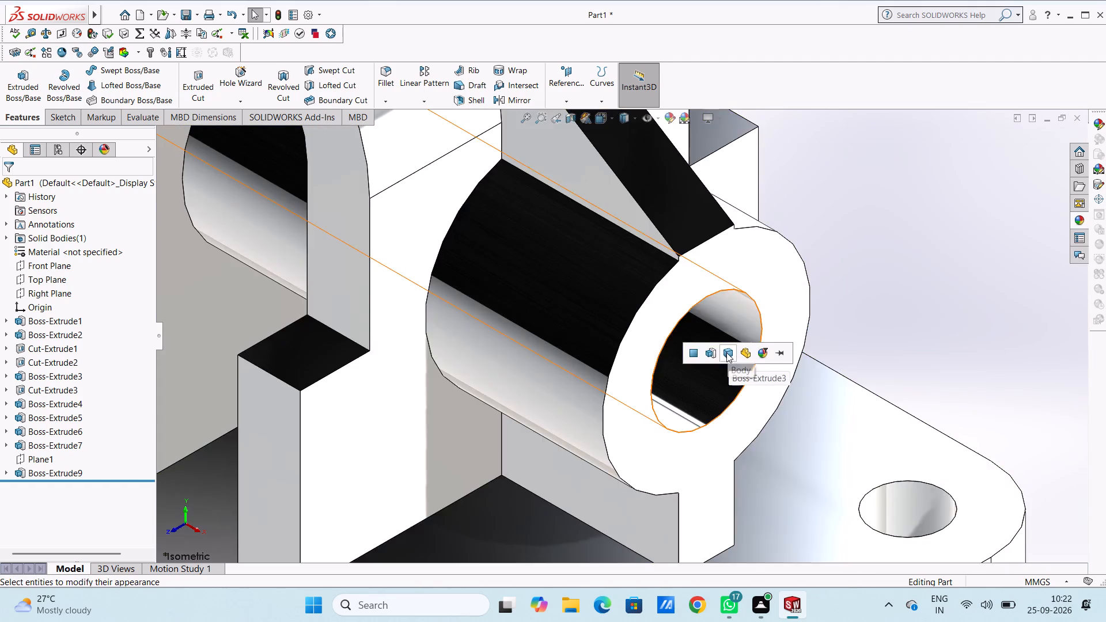
left_click(695, 352)
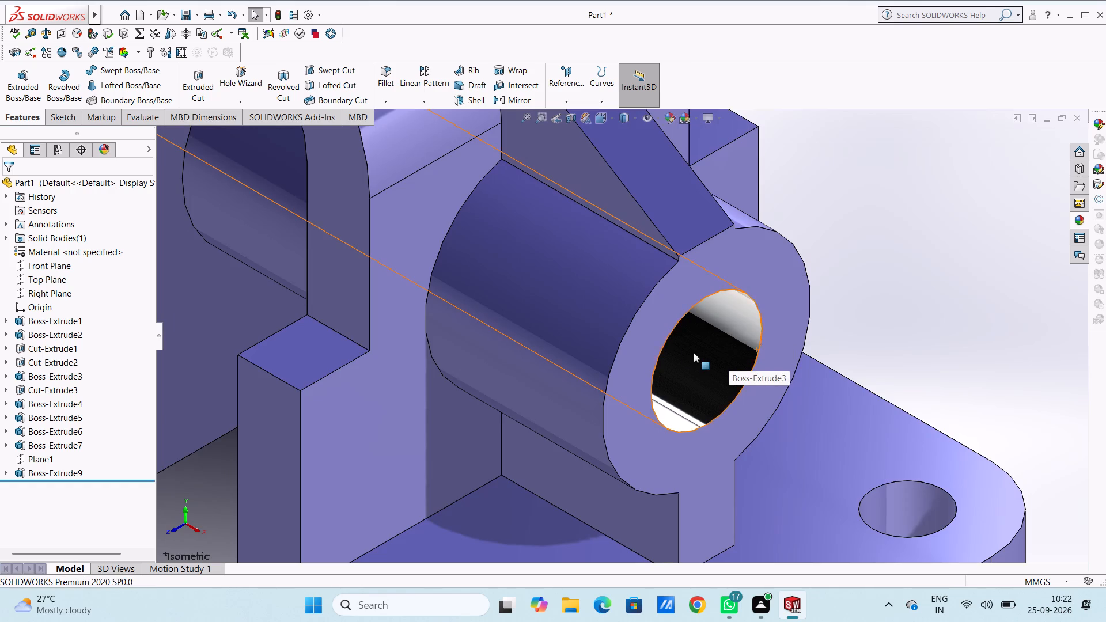
Apply chromium plate to the inner face of the front corner hole in the base plate below the chromed bore.
scroll(691, 354, "up", 6)
scroll(627, 481, "down", 5)
scroll(544, 346, "down", 2)
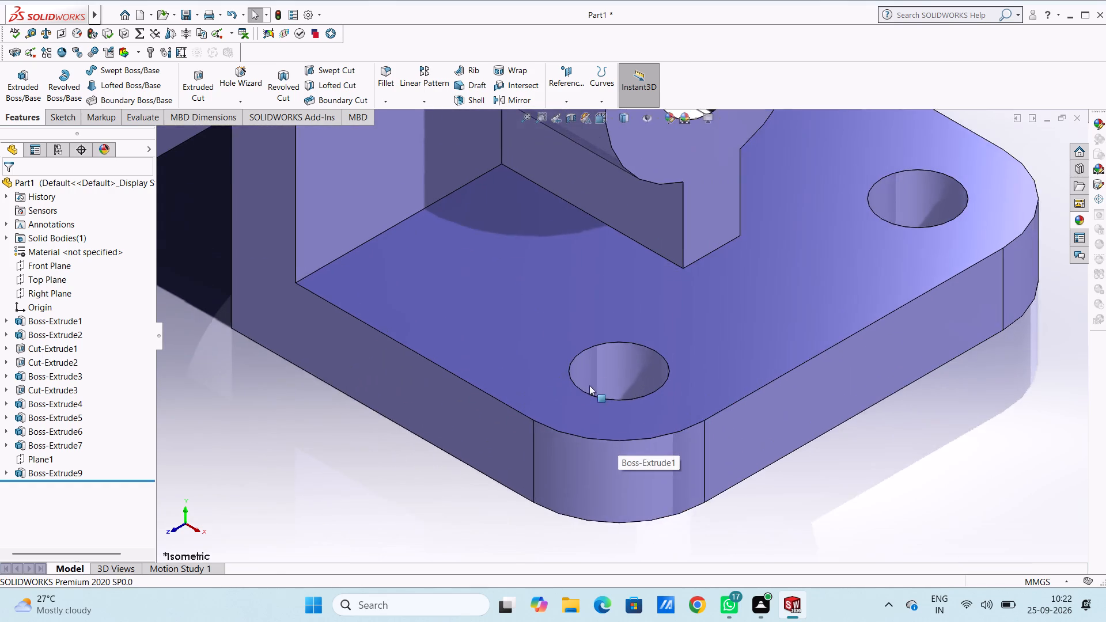
scroll(589, 385, "down", 2)
left_click(1075, 218)
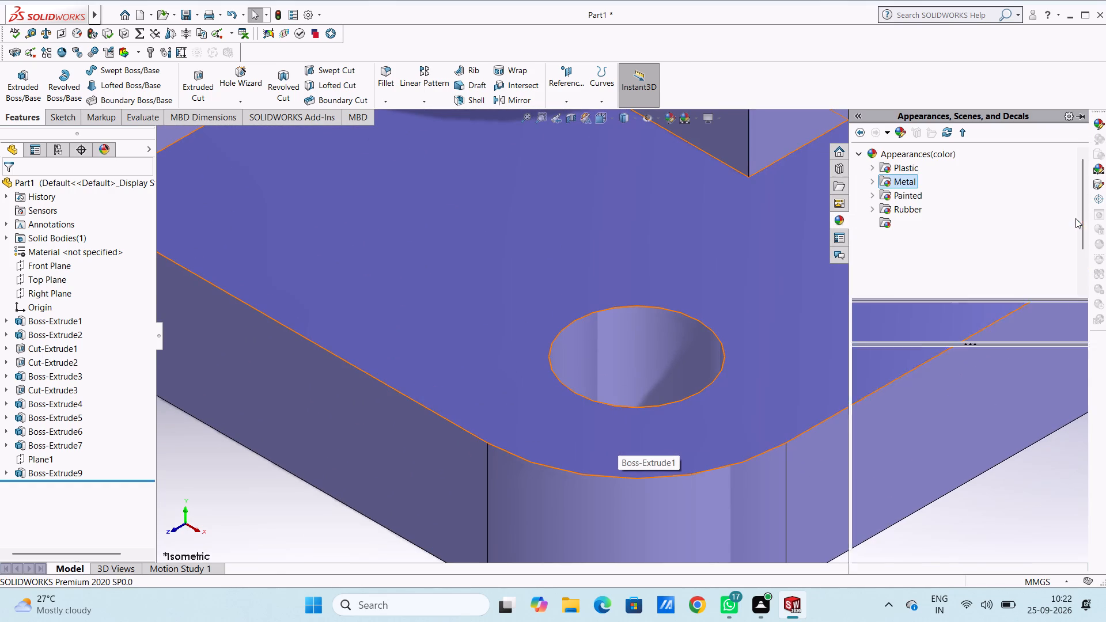
left_click_drag(1003, 391, 681, 365)
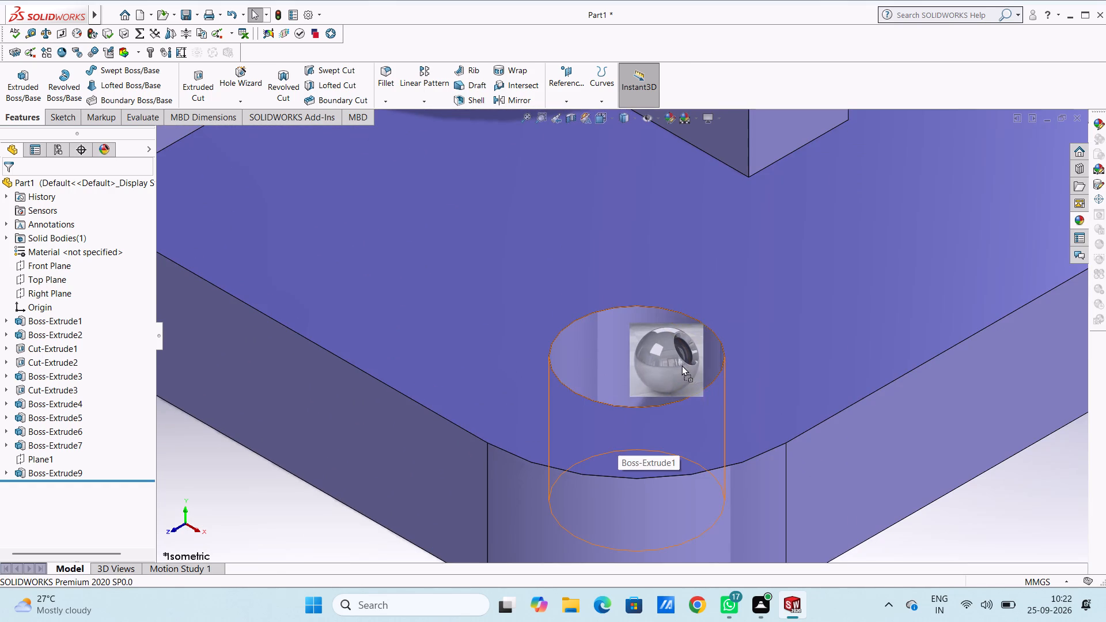
left_click_drag(681, 365, 666, 365)
left_click(664, 365)
Apply chromium plate to the inner face of the rear corner hole in the same base plate.
scroll(664, 363, "up", 7)
scroll(738, 239, "down", 5)
scroll(619, 240, "down", 3)
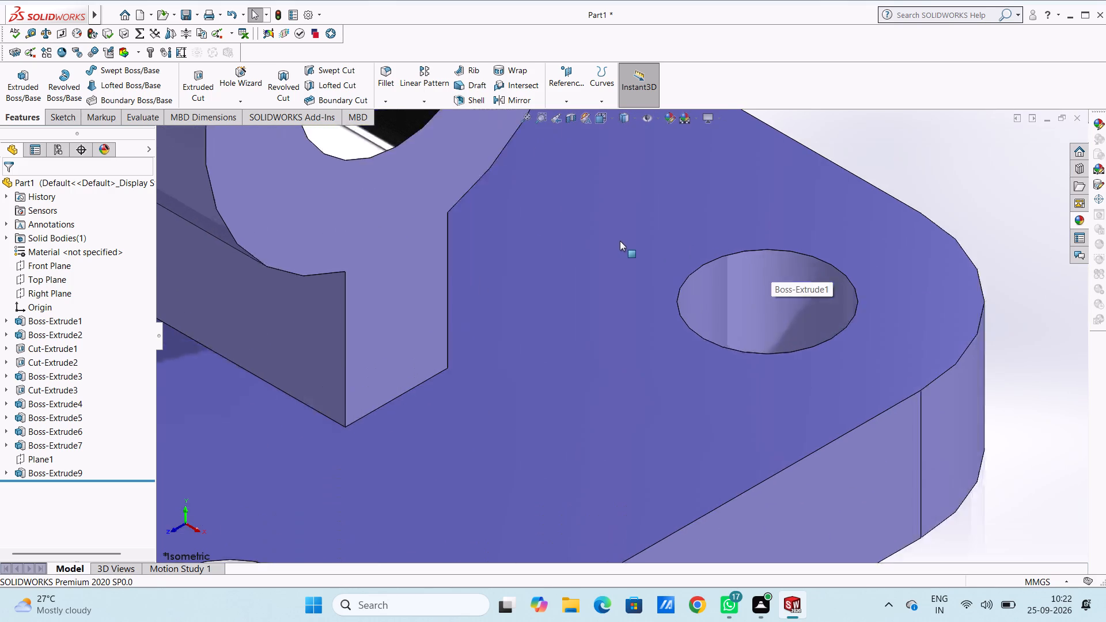
scroll(620, 241, "down", 1)
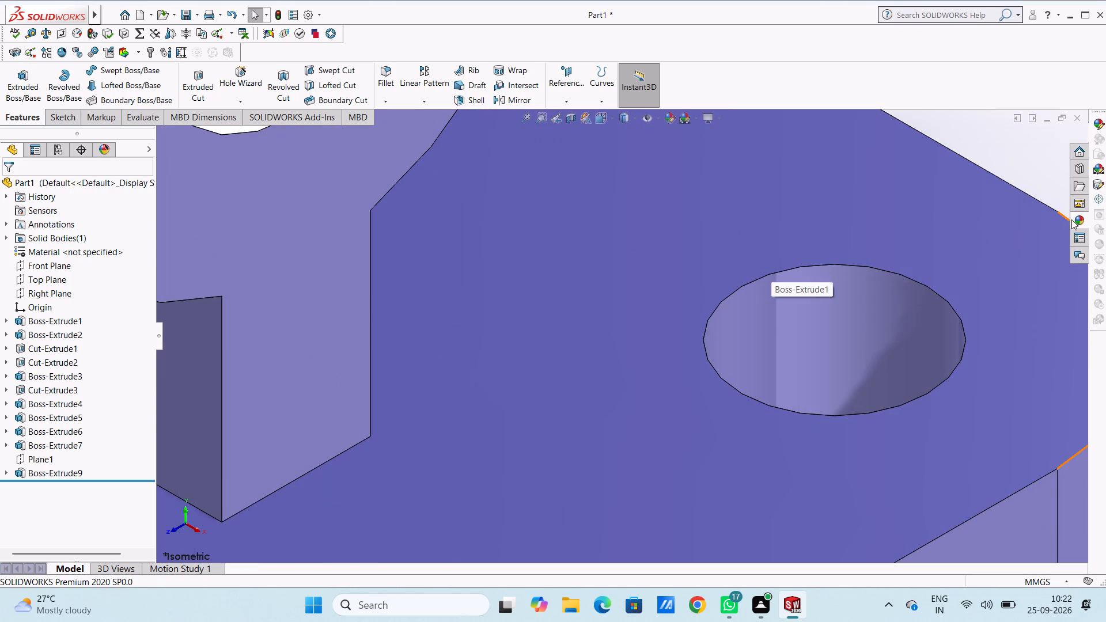
left_click(1078, 220)
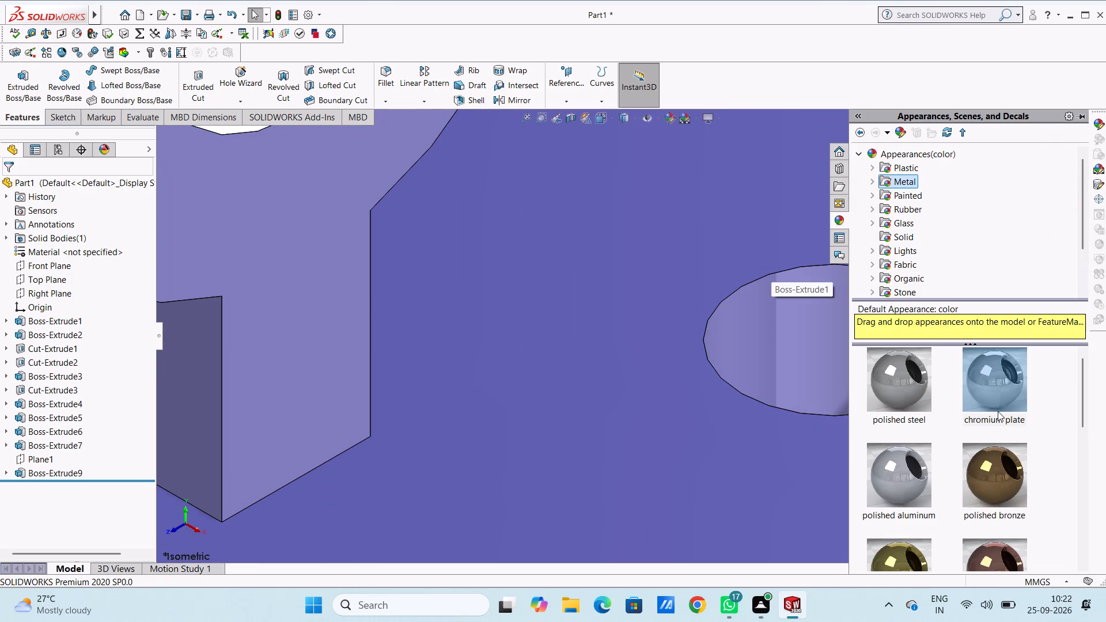
left_click_drag(998, 385, 839, 337)
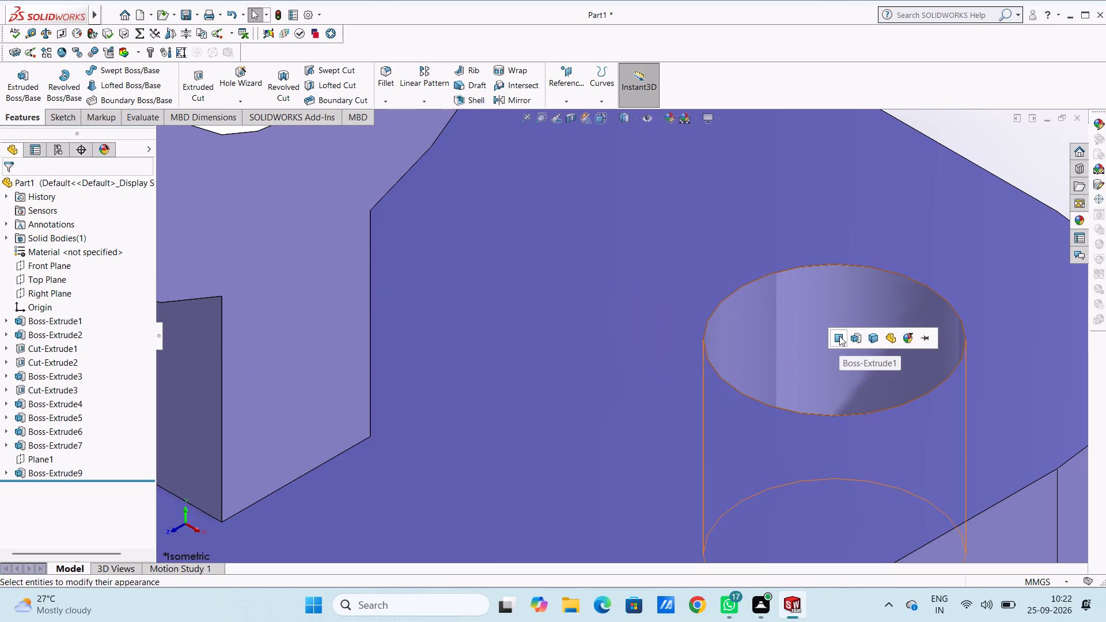
left_click(839, 336)
Apply chromium plate to the inner face of the front corner hole in the opposite base plate.
scroll(810, 323, "up", 6)
scroll(366, 309, "up", 5)
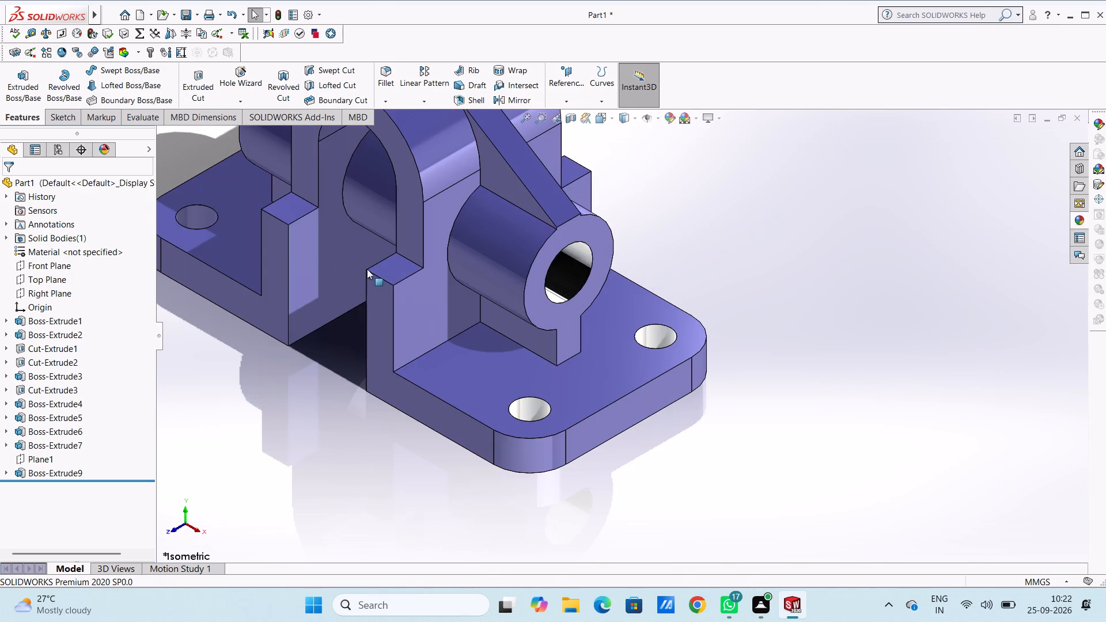
scroll(332, 244, "up", 3)
scroll(373, 266, "down", 6)
scroll(520, 321, "down", 3)
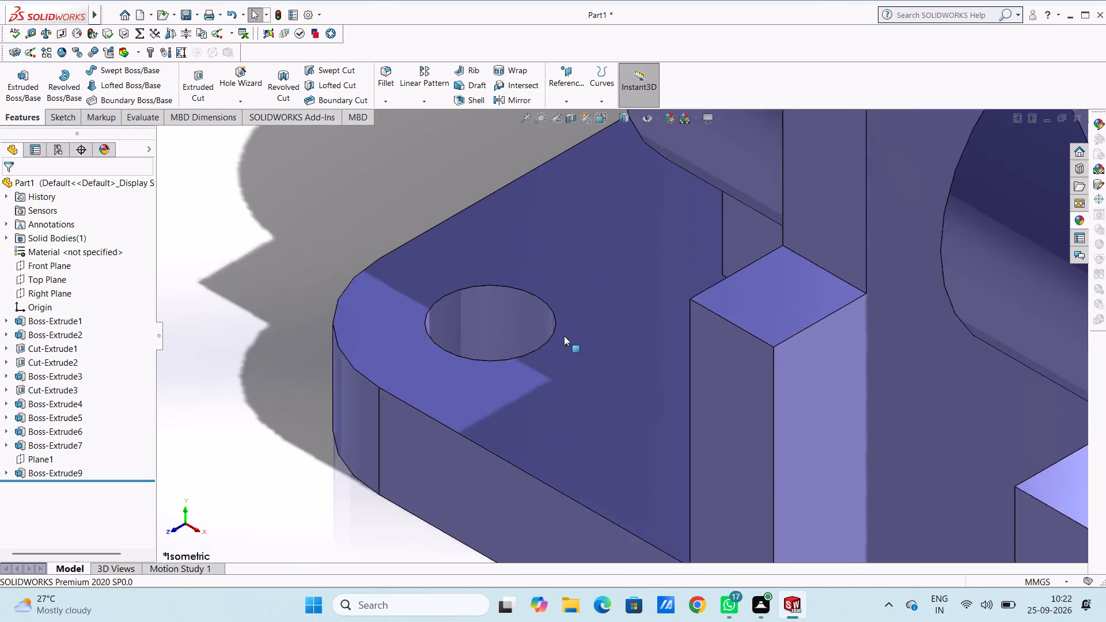
scroll(564, 336, "down", 2)
left_click(1077, 218)
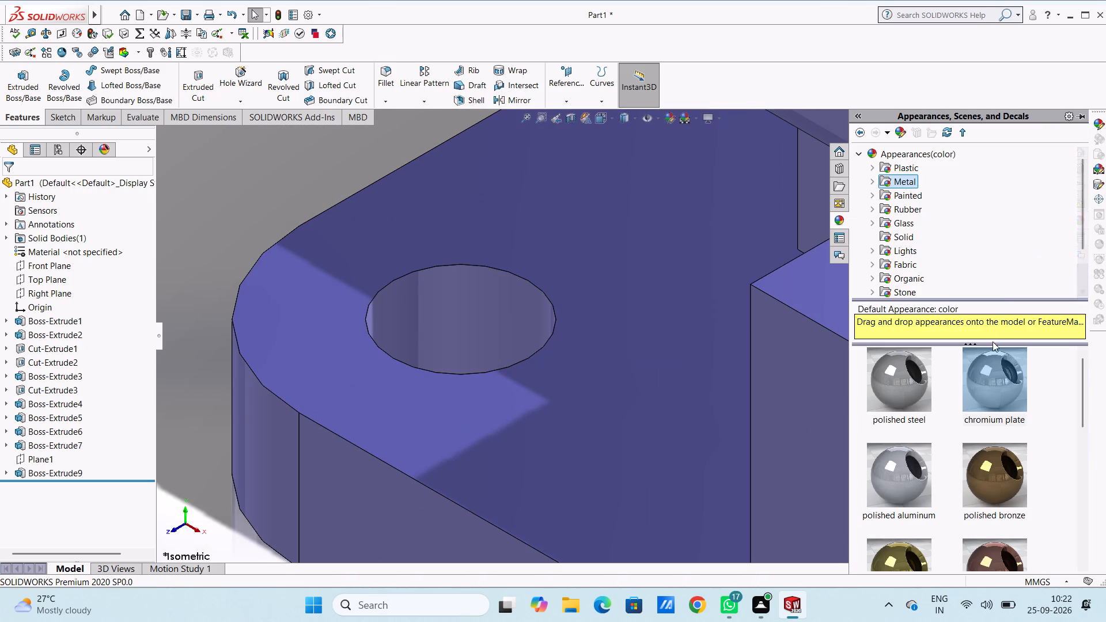
left_click_drag(993, 377, 450, 312)
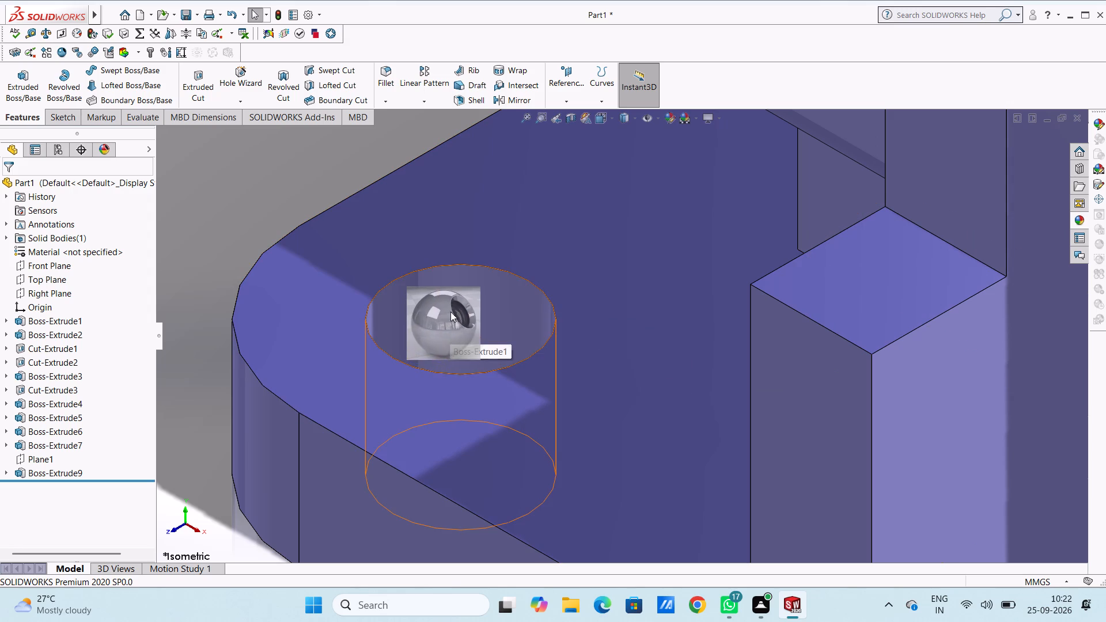
left_click_drag(450, 312, 452, 314)
left_click(448, 310)
Apply chromium plate to the inner face of the remaining rear corner hole, hidden behind the boss on the opposite base plate.
scroll(448, 310, "up", 4)
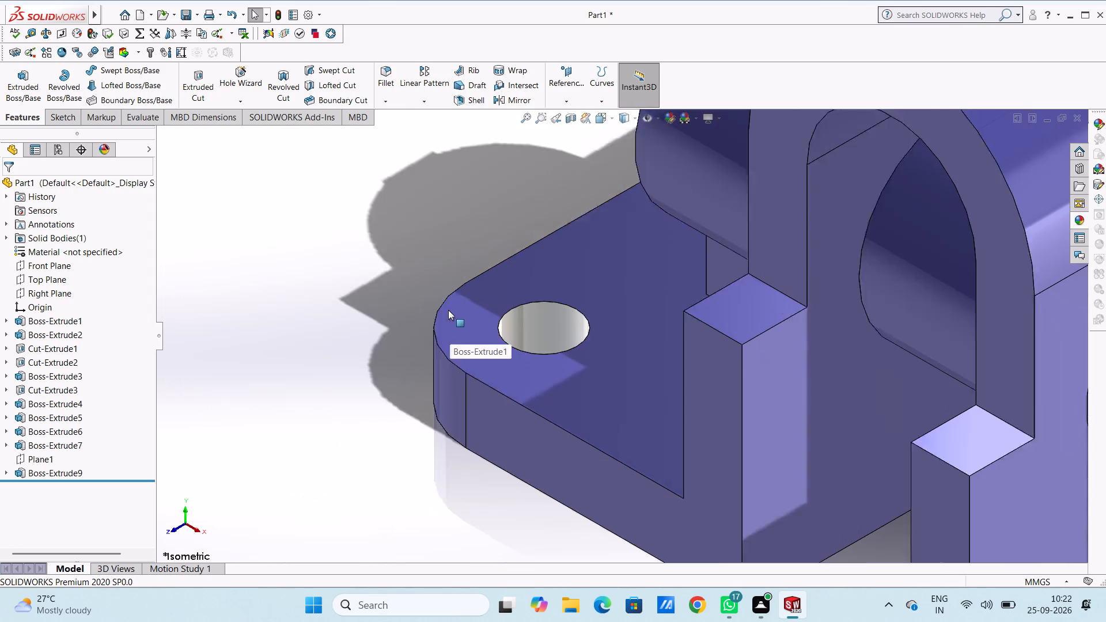
scroll(448, 310, "up", 1)
scroll(654, 371, "up", 5)
scroll(706, 223, "down", 4)
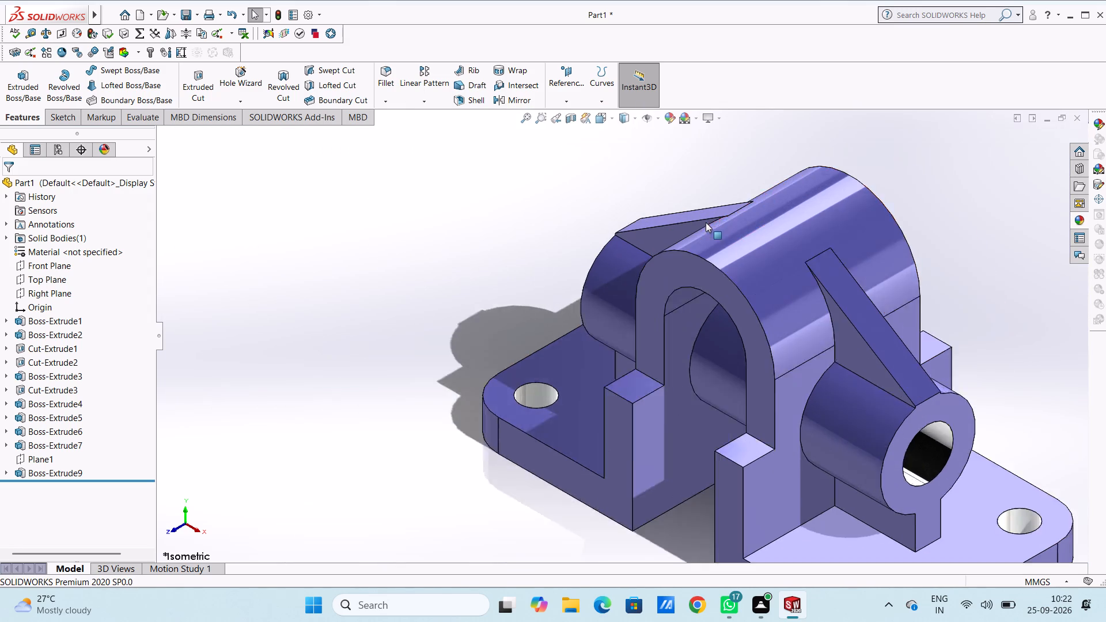
scroll(713, 211, "up", 5)
middle_click_drag(525, 347, 581, 456)
middle_click_drag(566, 271, 559, 278)
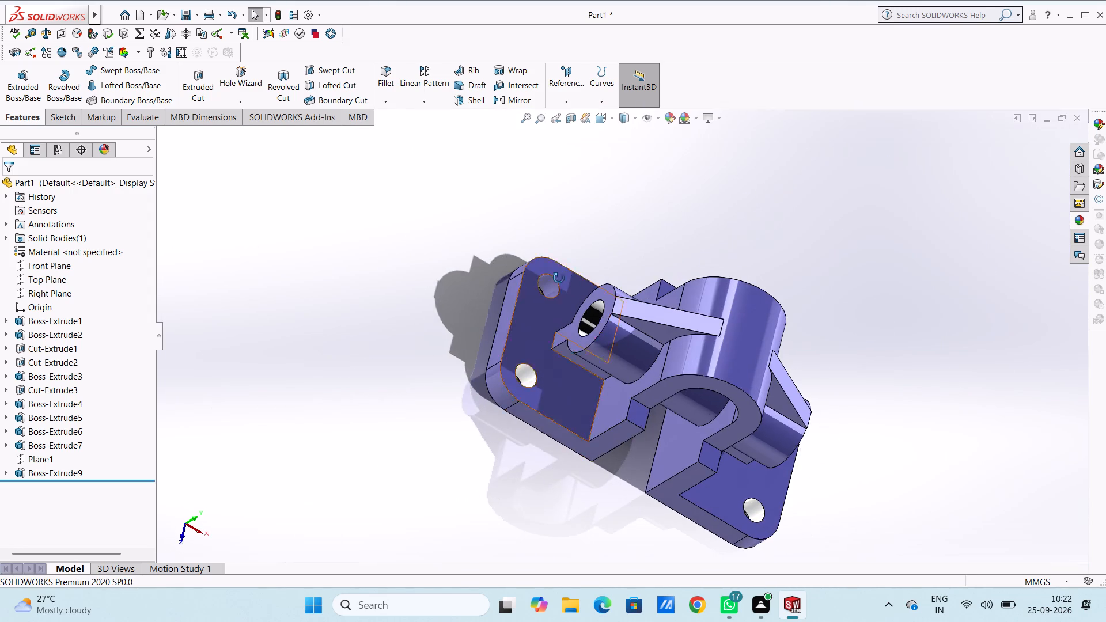
middle_click_drag(559, 278, 507, 363)
scroll(590, 225, "down", 5)
scroll(595, 274, "down", 4)
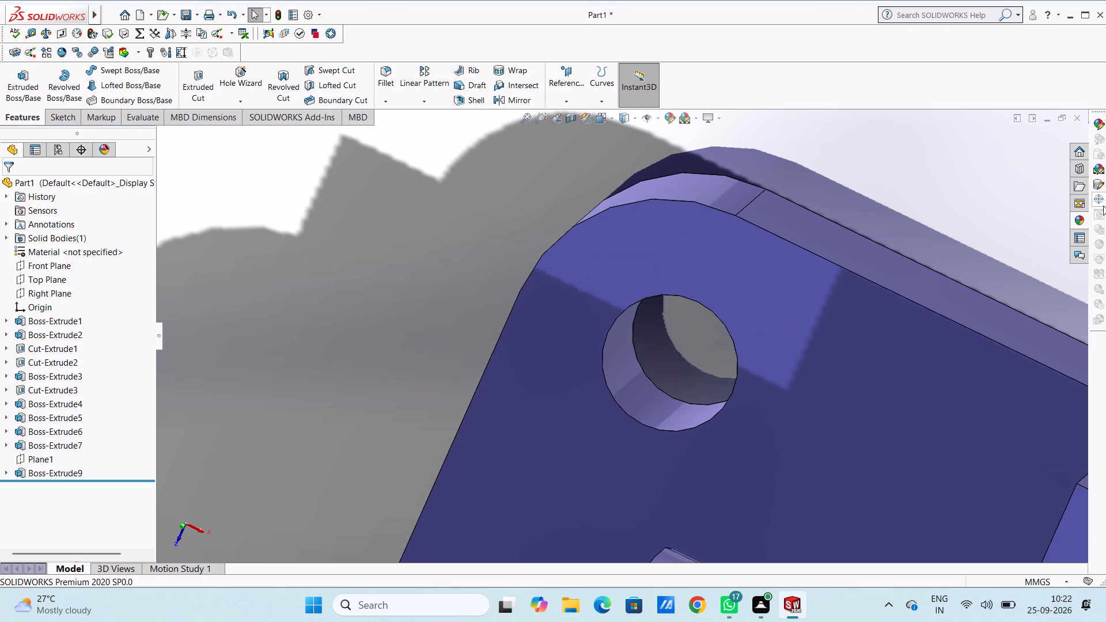
left_click(1077, 215)
left_click_drag(986, 384, 732, 384)
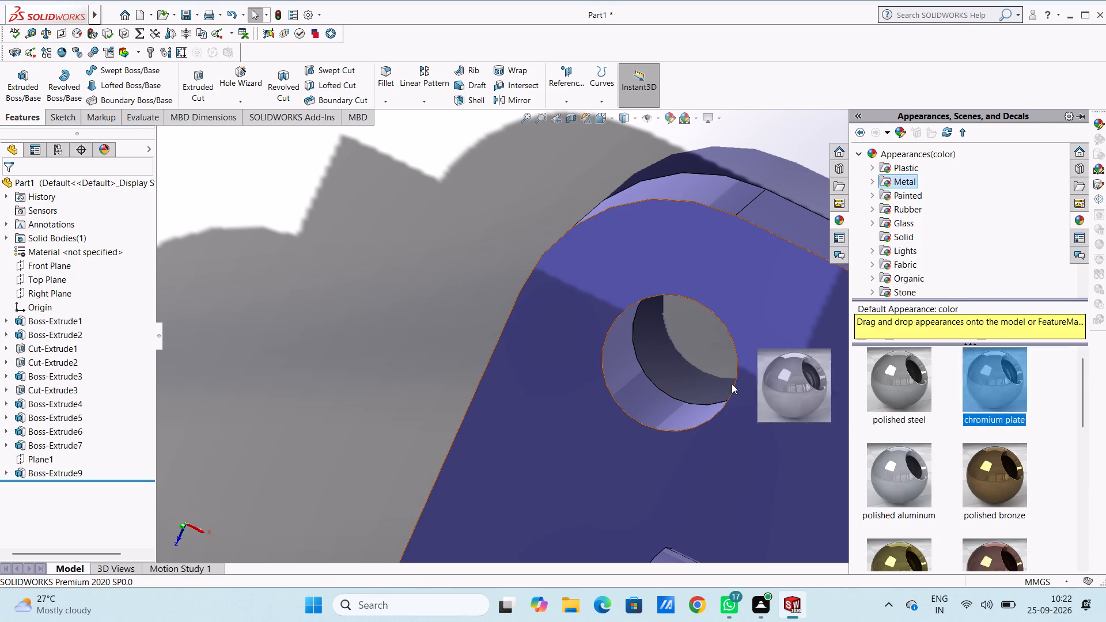
left_click_drag(732, 384, 616, 378)
left_click(616, 378)
Examine the chromium-plated bore and mounting holes from several sides, then return to the isometric view.
scroll(677, 361, "up", 2)
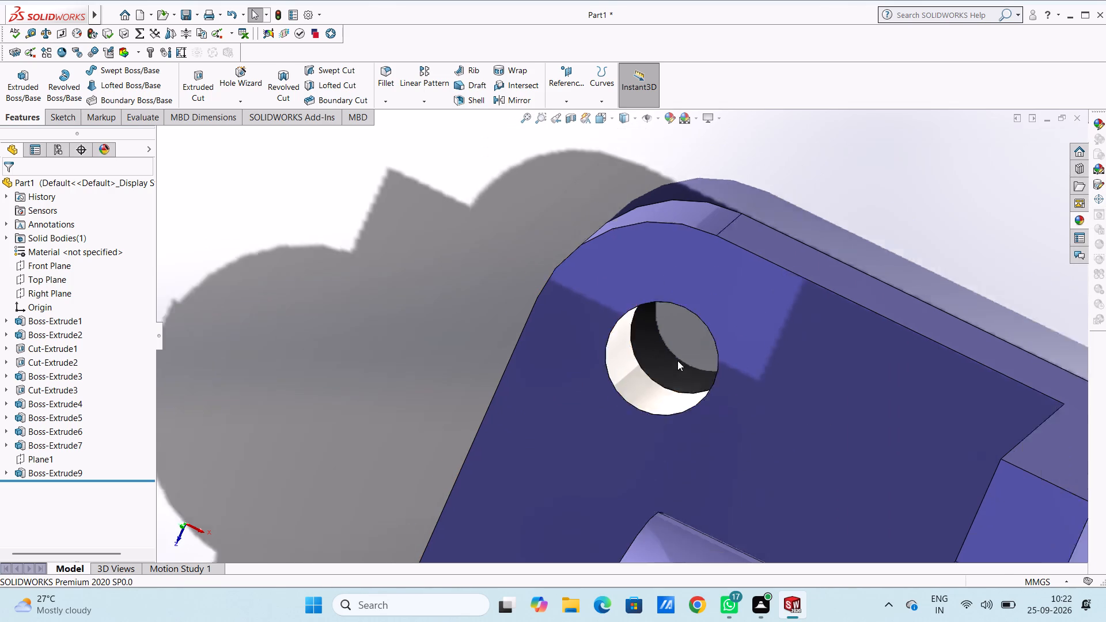
scroll(677, 361, "up", 5)
middle_click_drag(685, 361, 687, 285)
scroll(660, 386, "up", 4)
middle_click_drag(589, 332, 593, 325)
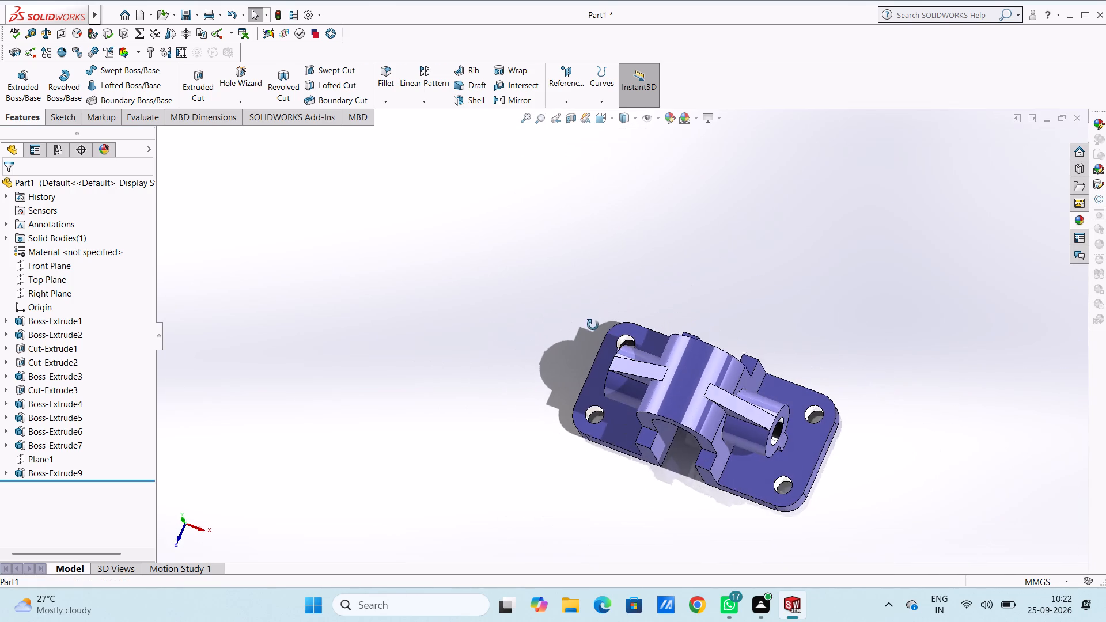
middle_click_drag(593, 325, 661, 242)
middle_click_drag(620, 363, 582, 274)
middle_click_drag(589, 373, 584, 365)
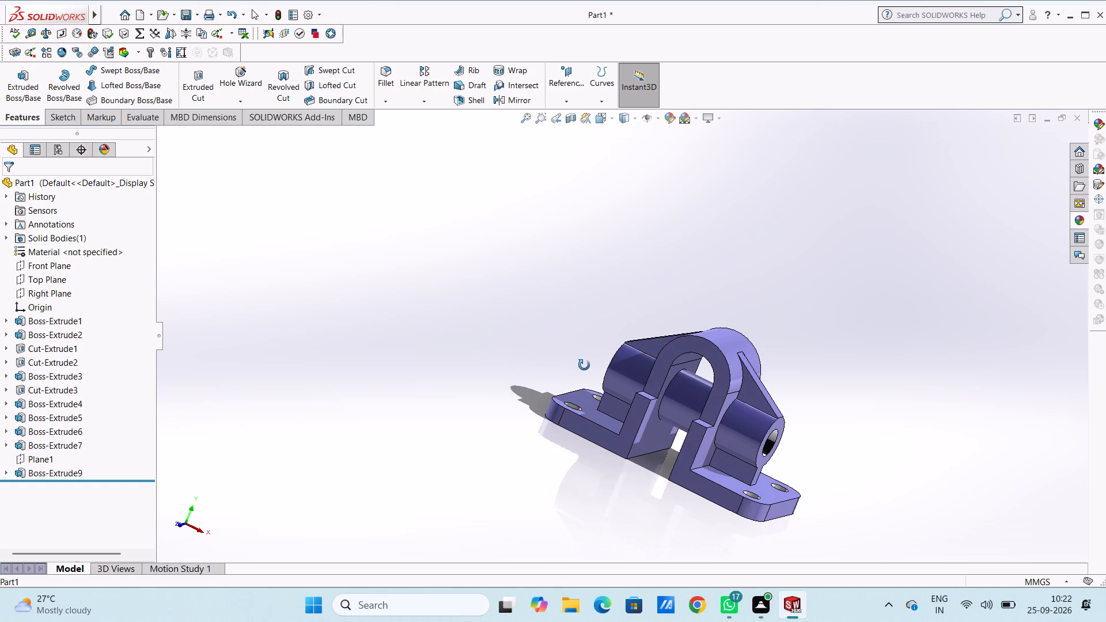
middle_click_drag(584, 365, 581, 363)
key("ctrl+7")
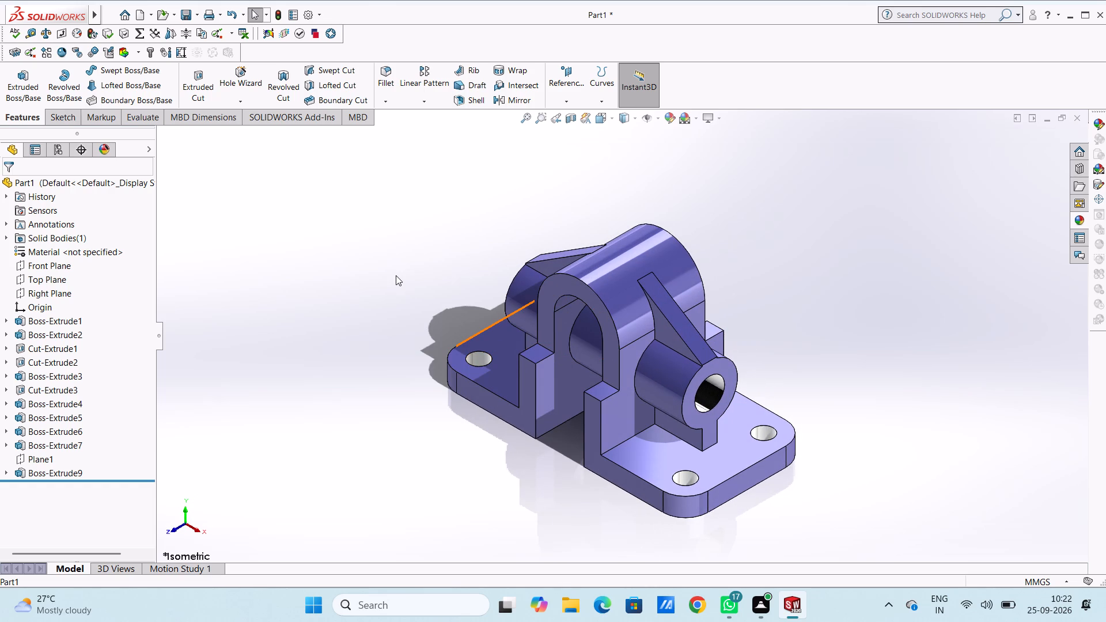
Save the part in the Documents folder as a SOLIDWORKS Part named "pillow block pivot housing".
key("ctrl+s")
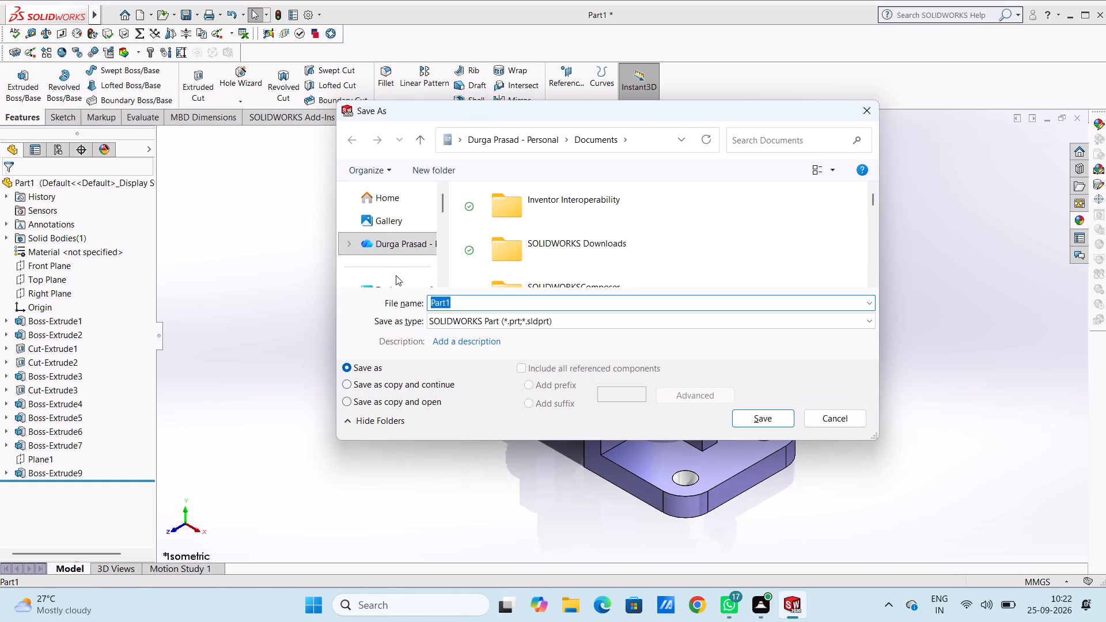
type("pillow")
key("space")
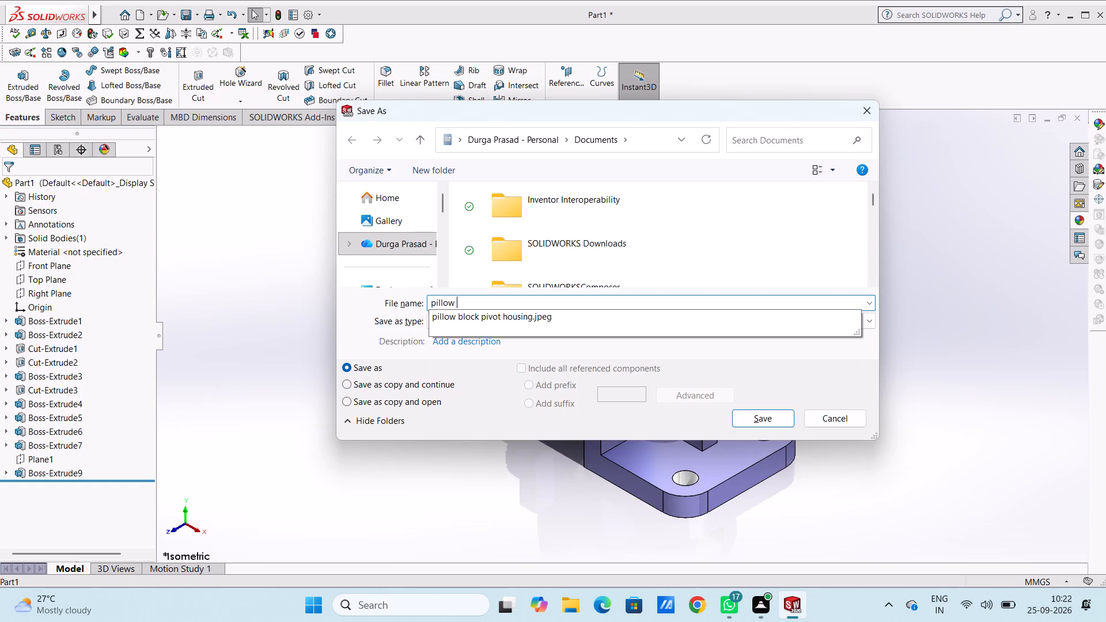
type("block")
key("space")
type("pivot")
key("space")
type("housing")
key("space")
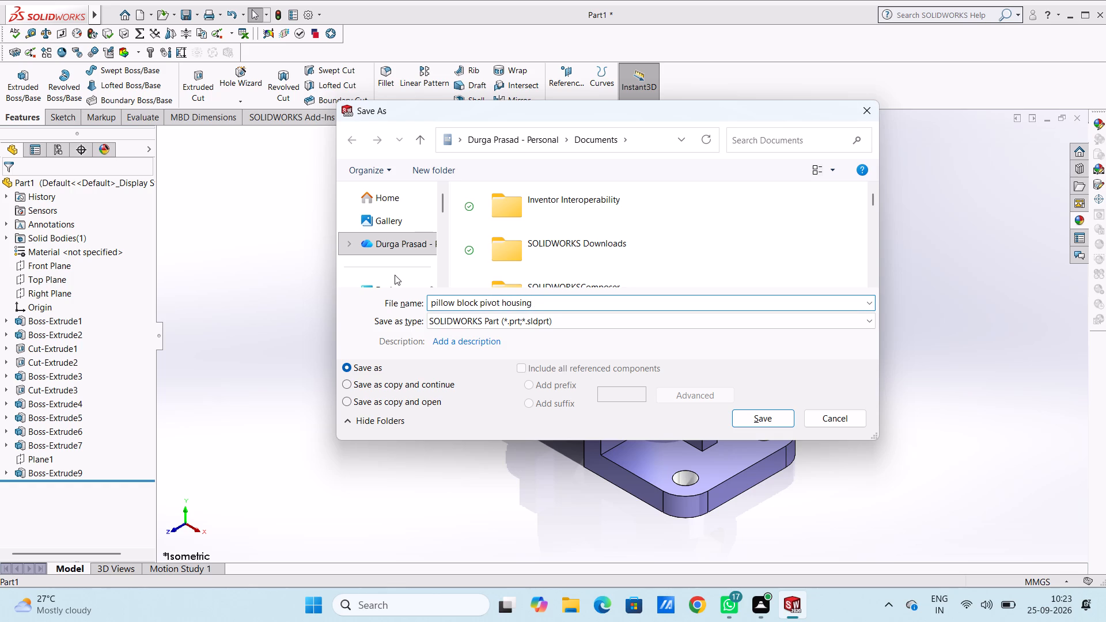
left_click(766, 417)
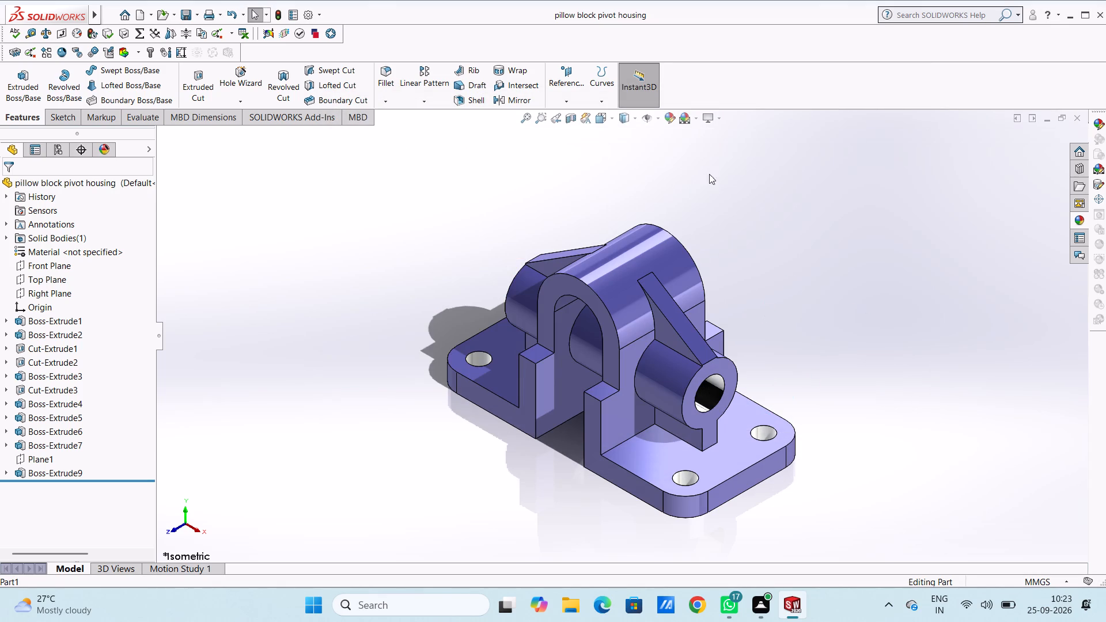
Save a PDF version of the part in Documents under the same name, using the Adobe Portable Document Format type.
left_click(197, 15)
left_click(215, 49)
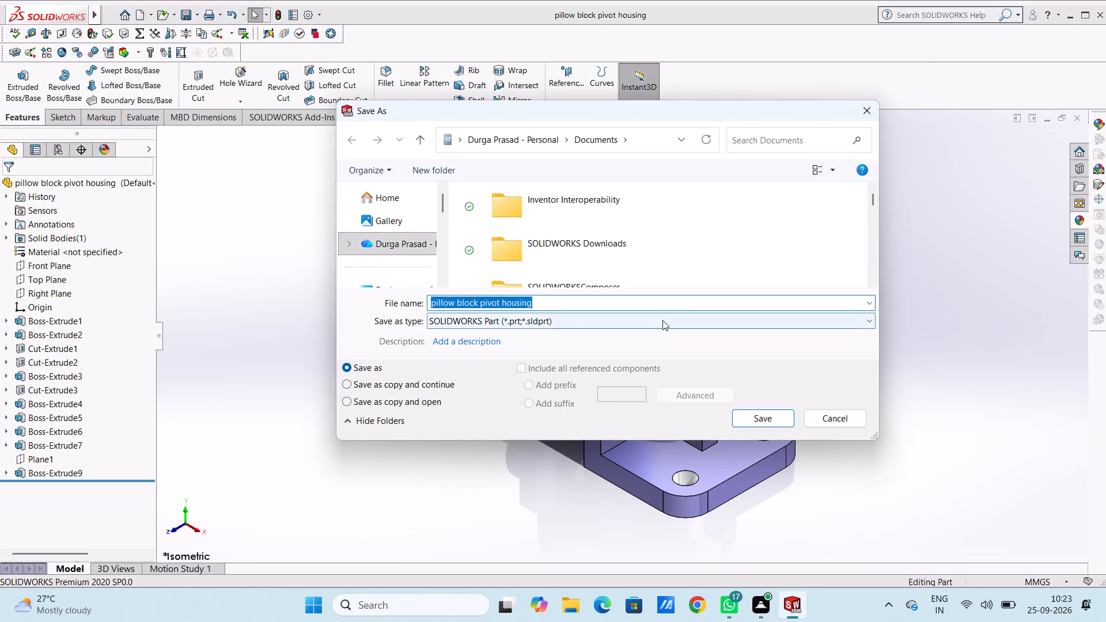
left_click(662, 320)
left_click(600, 89)
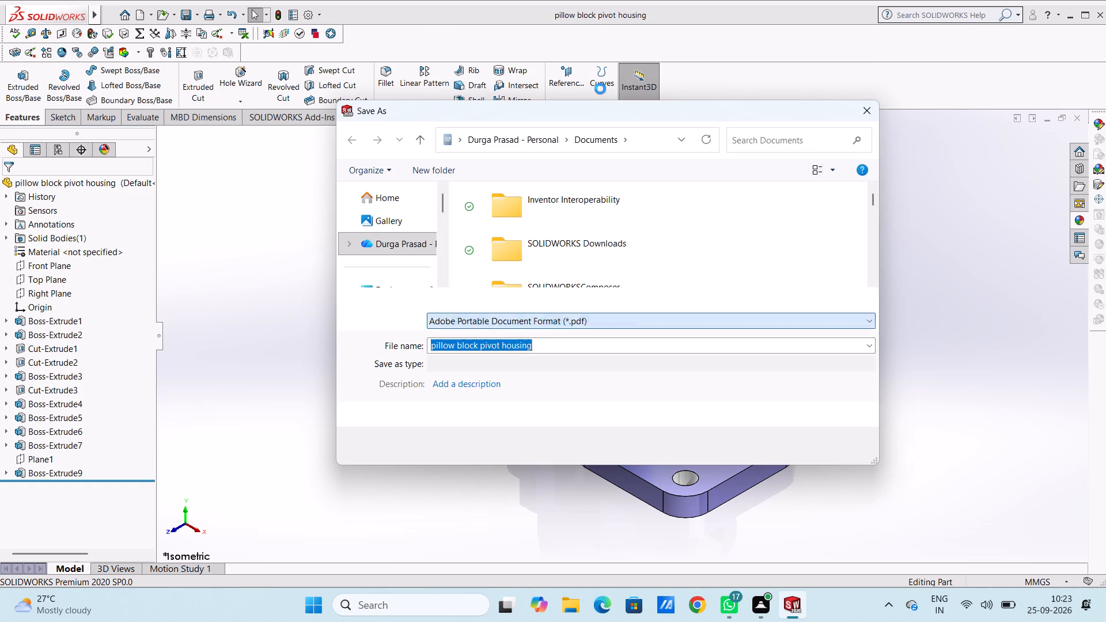
left_click(763, 450)
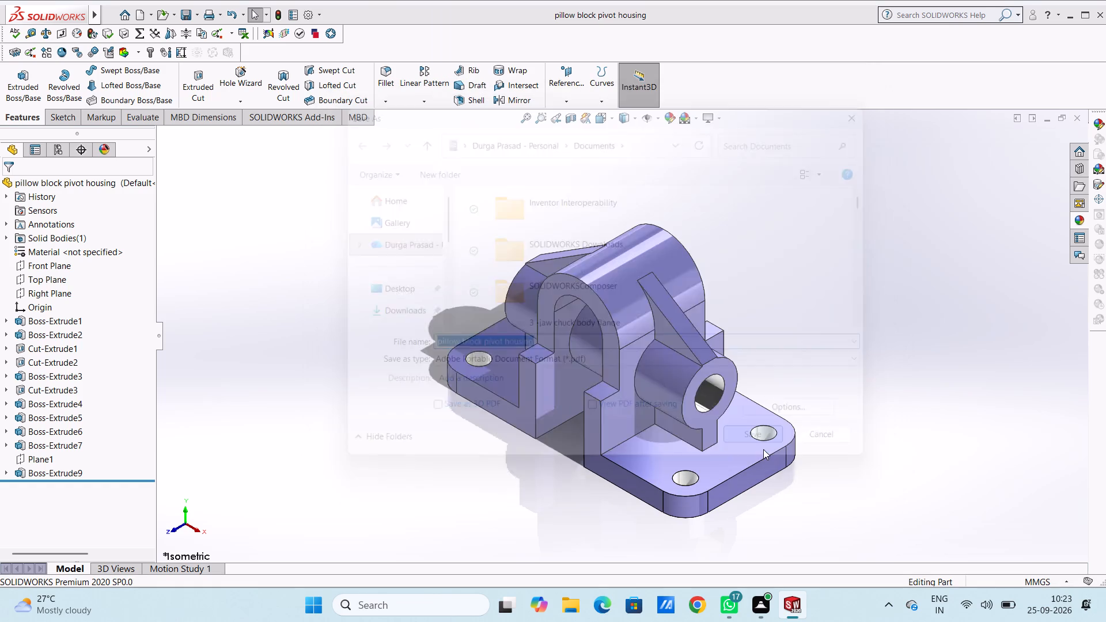